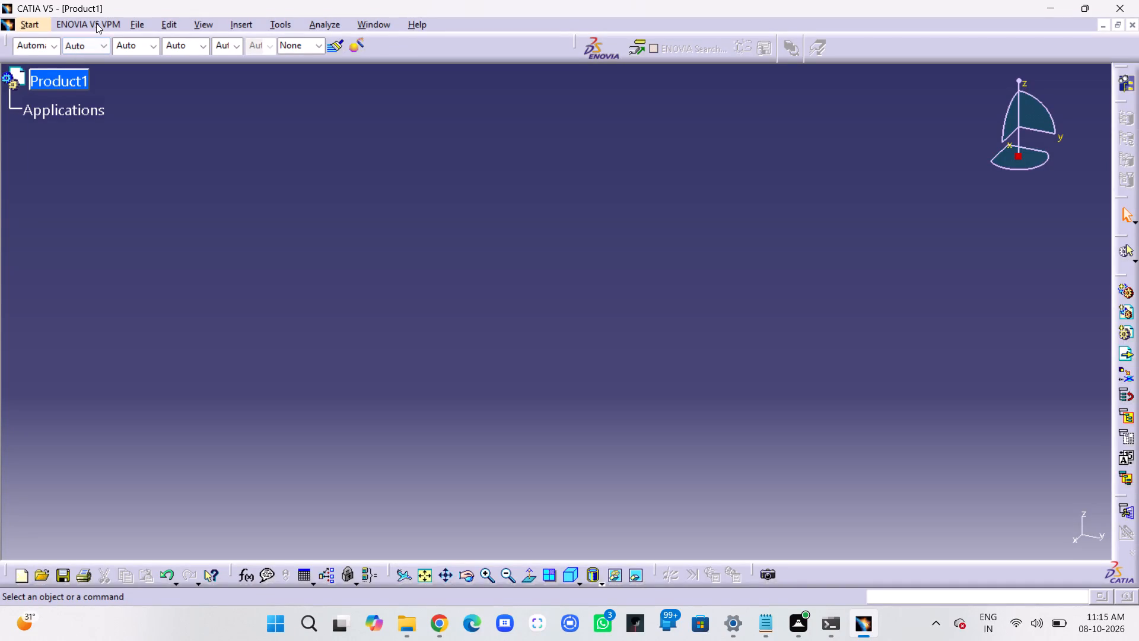
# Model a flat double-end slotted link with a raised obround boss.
# Create a new part in the Part Design workbench and open a sketch on its xy plane.
pyautogui.click(138, 27)
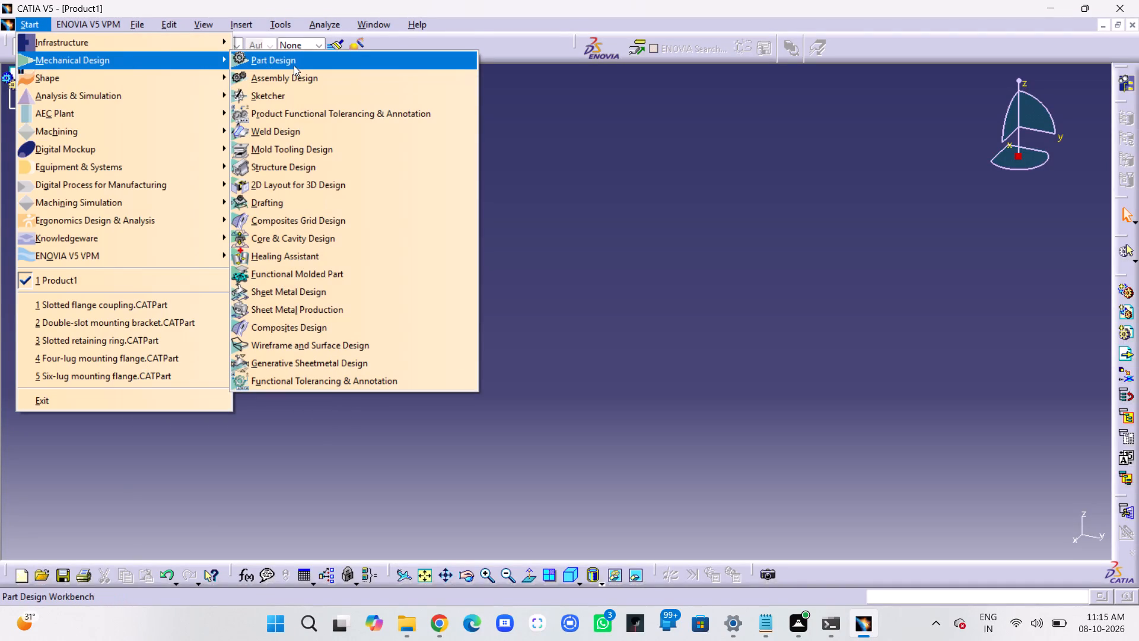
pyautogui.click(294, 65)
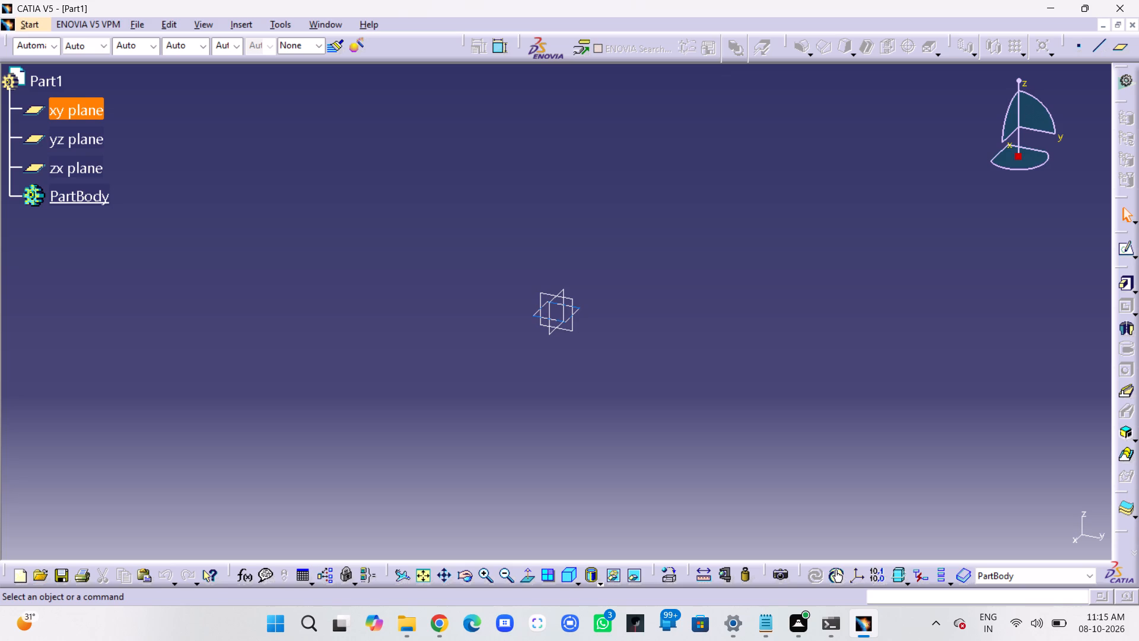
pyautogui.click(578, 311)
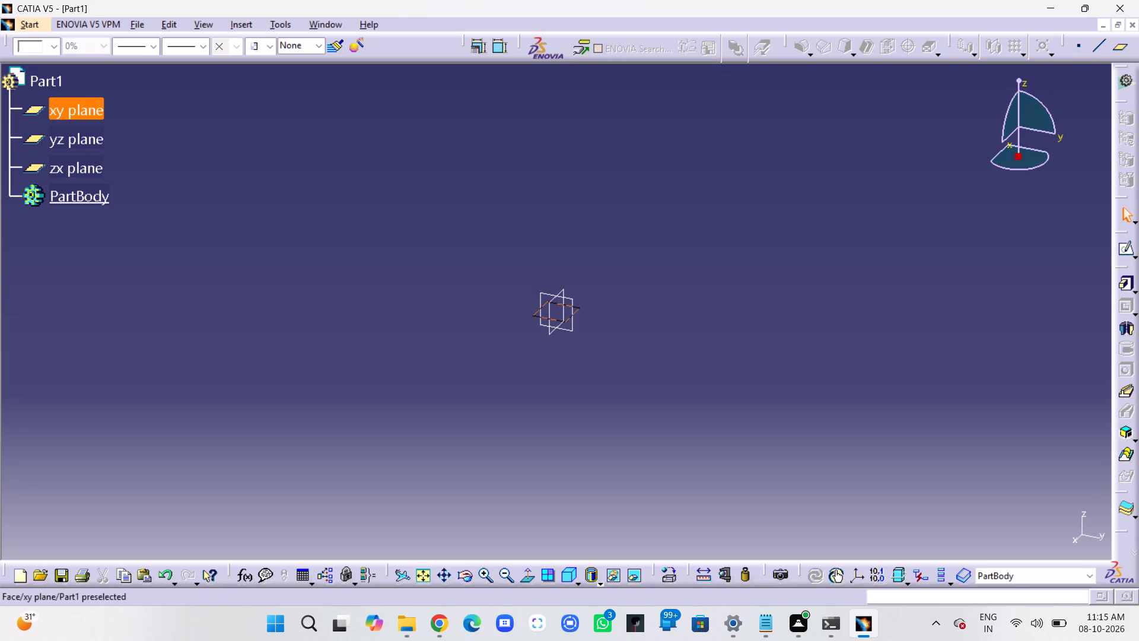
pyautogui.click(1127, 252)
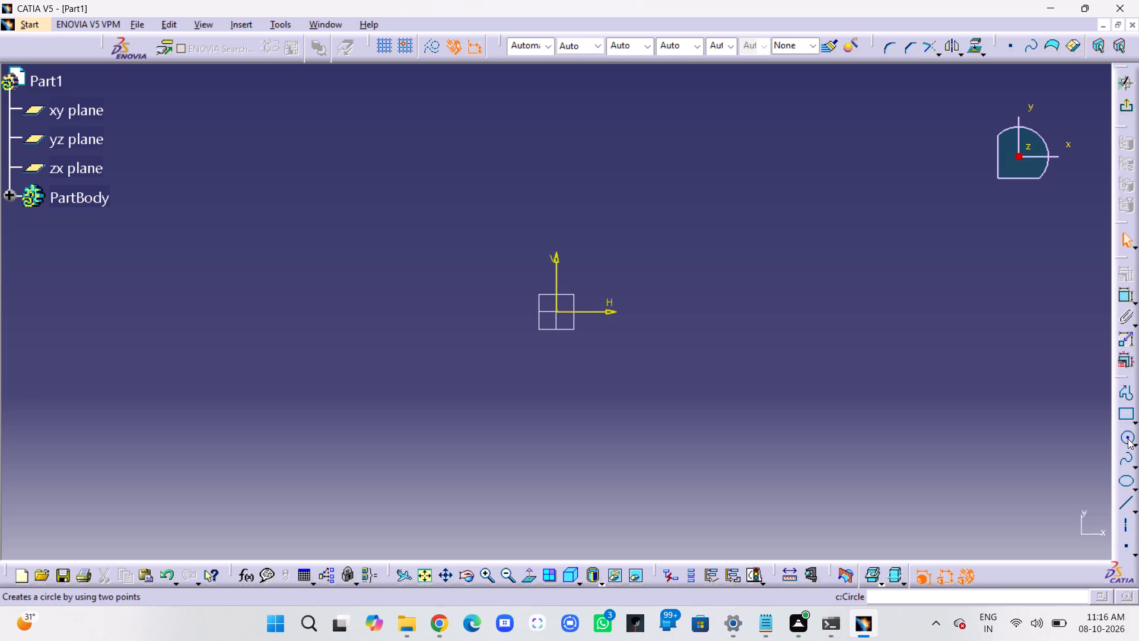
# Sketch a circle centred on the origin with a radius of about 49 mm.
pyautogui.moveTo(676, 331); pyautogui.dragTo(695, 299, button='middle')
pyautogui.middleClick(695, 299)
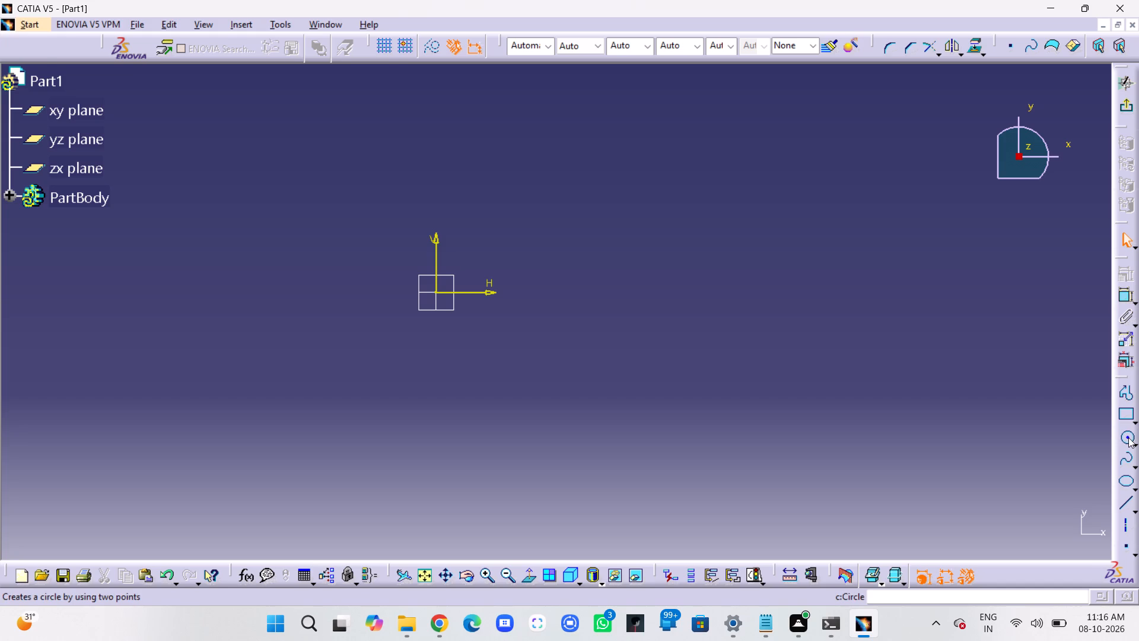
pyautogui.click(1128, 437)
pyautogui.moveTo(457, 362); pyautogui.dragTo(557, 386, button='middle')
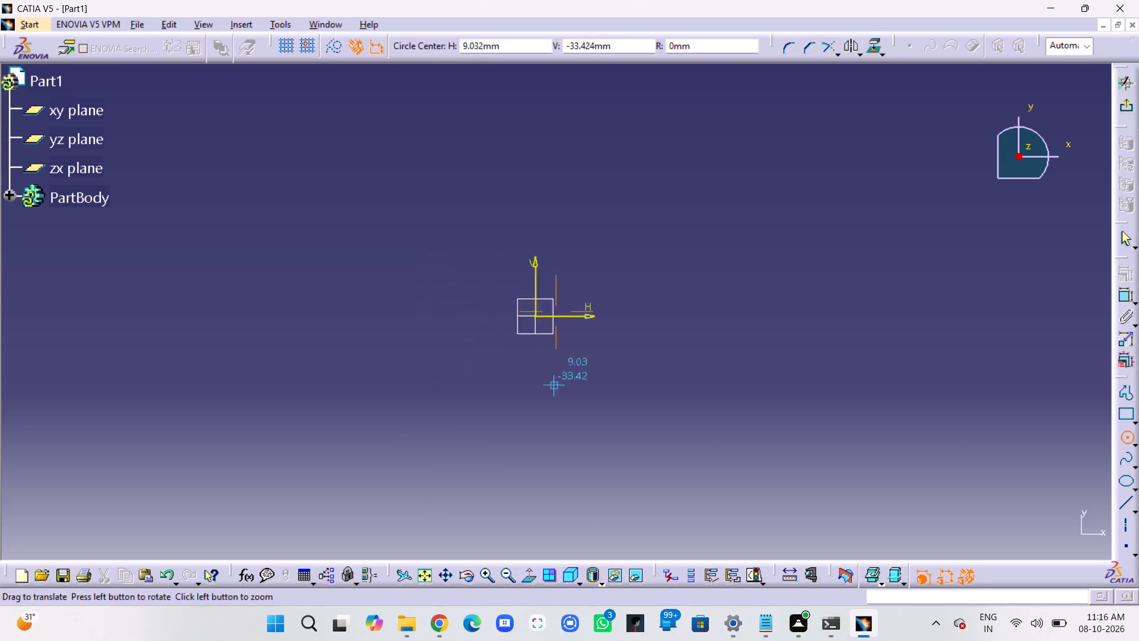
pyautogui.moveTo(557, 386); pyautogui.dragTo(651, 389, button='middle')
pyautogui.moveTo(666, 394); pyautogui.dragTo(565, 384, button='middle')
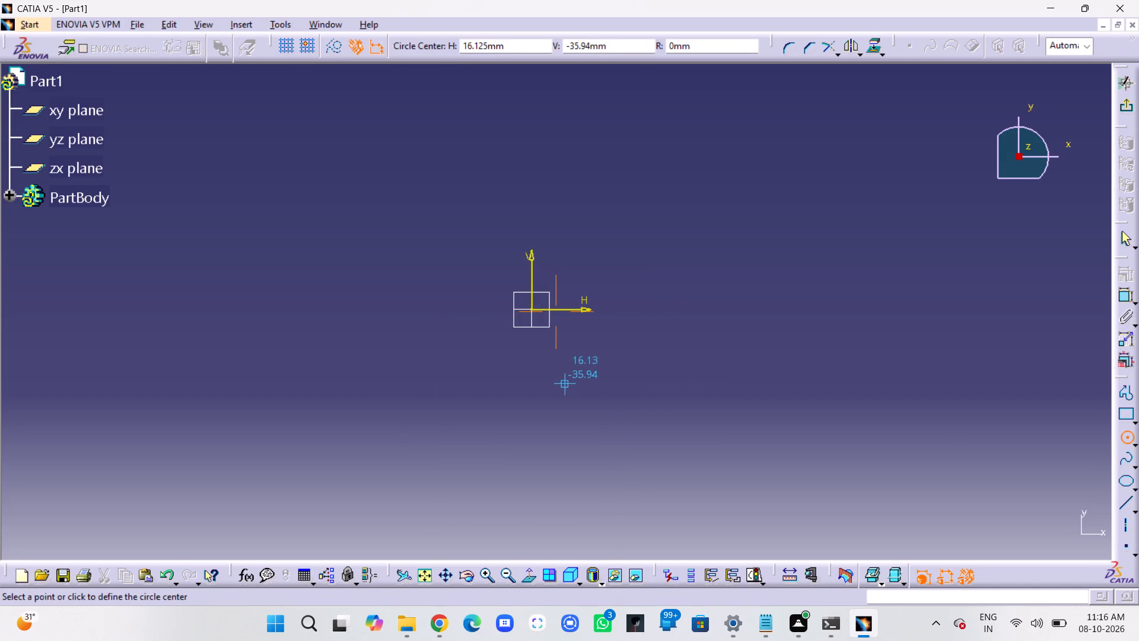
pyautogui.moveTo(565, 384); pyautogui.dragTo(557, 384, button='middle')
pyautogui.moveTo(550, 385); pyautogui.dragTo(562, 401, button='middle')
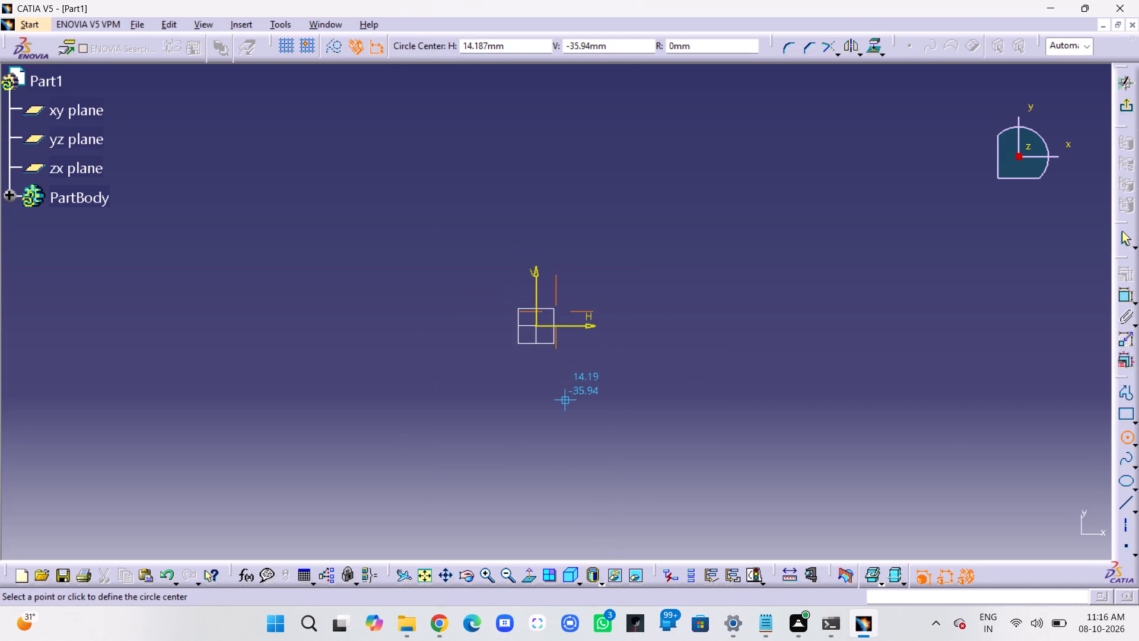
pyautogui.moveTo(562, 401); pyautogui.dragTo(562, 402, button='middle')
pyautogui.click(536, 330)
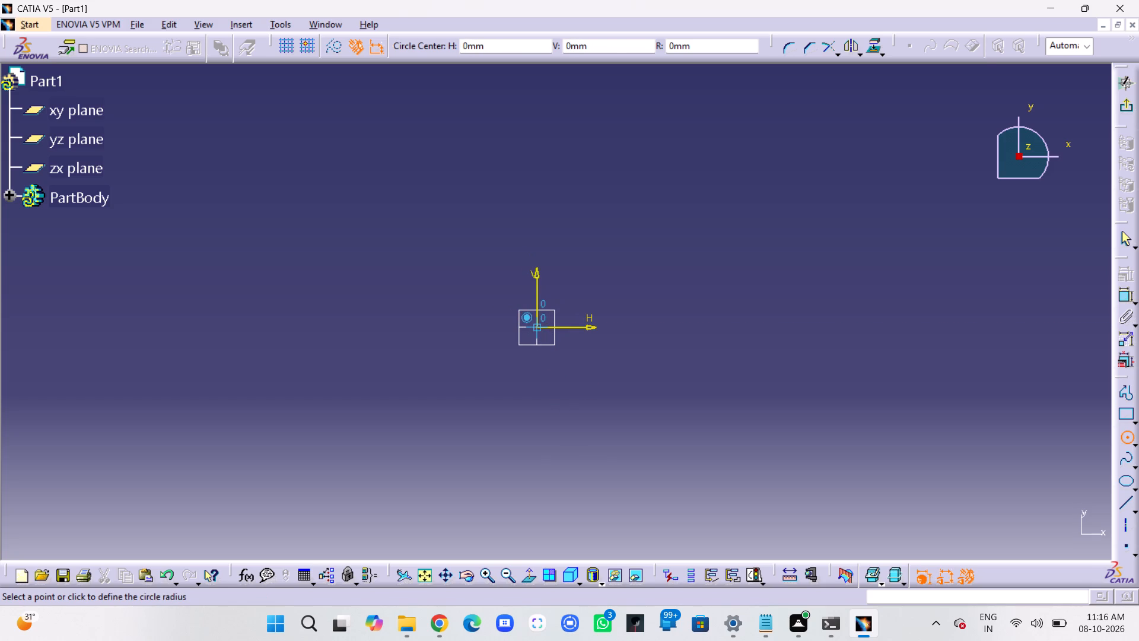
pyautogui.click(623, 377)
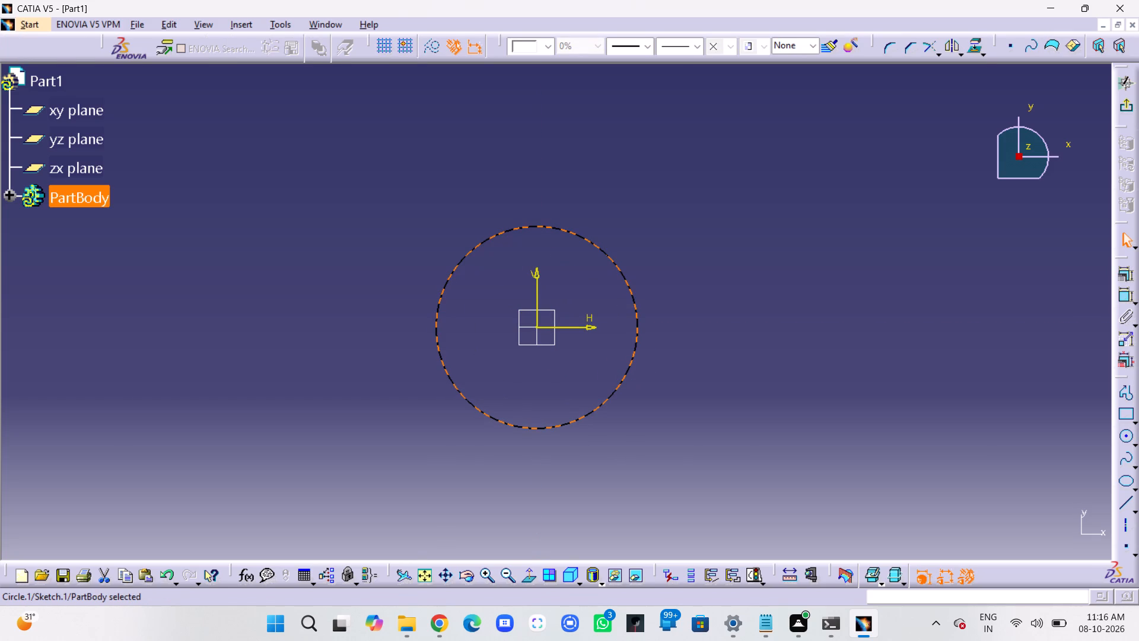
# Dimension the origin circle as a radius instead of a diameter and set it to 40 mm.
pyautogui.click(1121, 295)
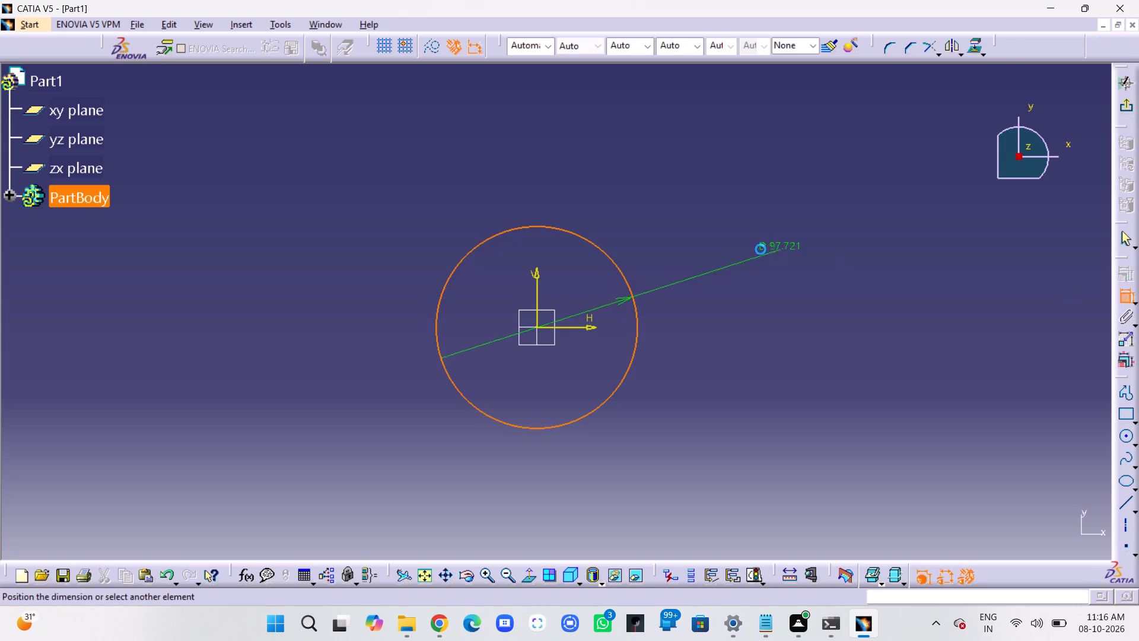
pyautogui.click(731, 260)
pyautogui.doubleClick(745, 257)
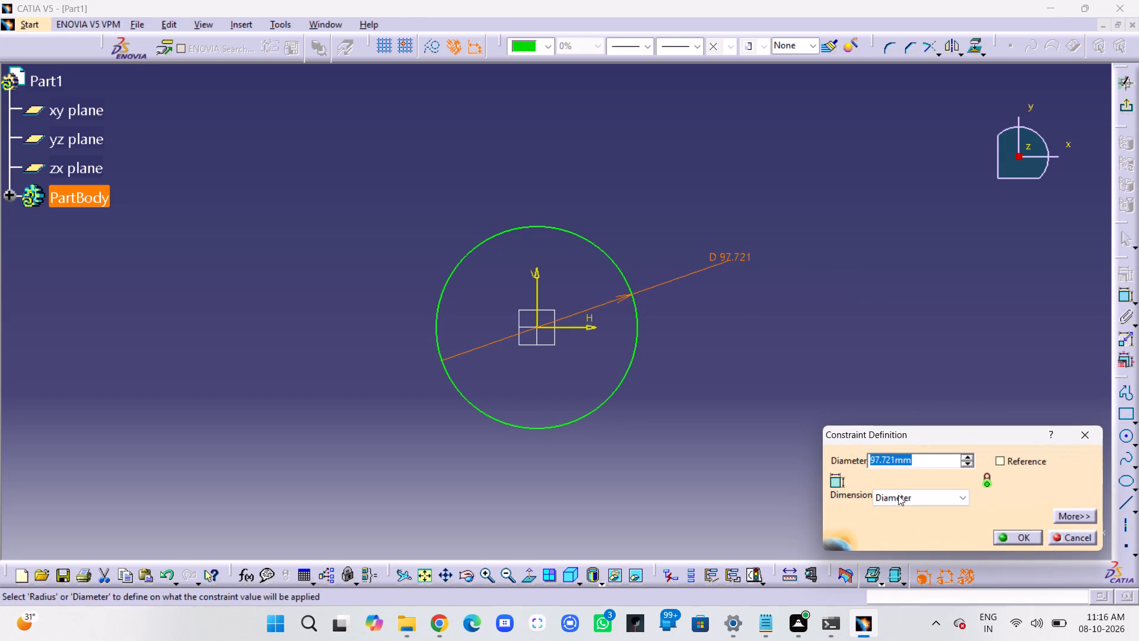
pyautogui.click(899, 497)
pyautogui.click(900, 513)
pyautogui.doubleClick(911, 461)
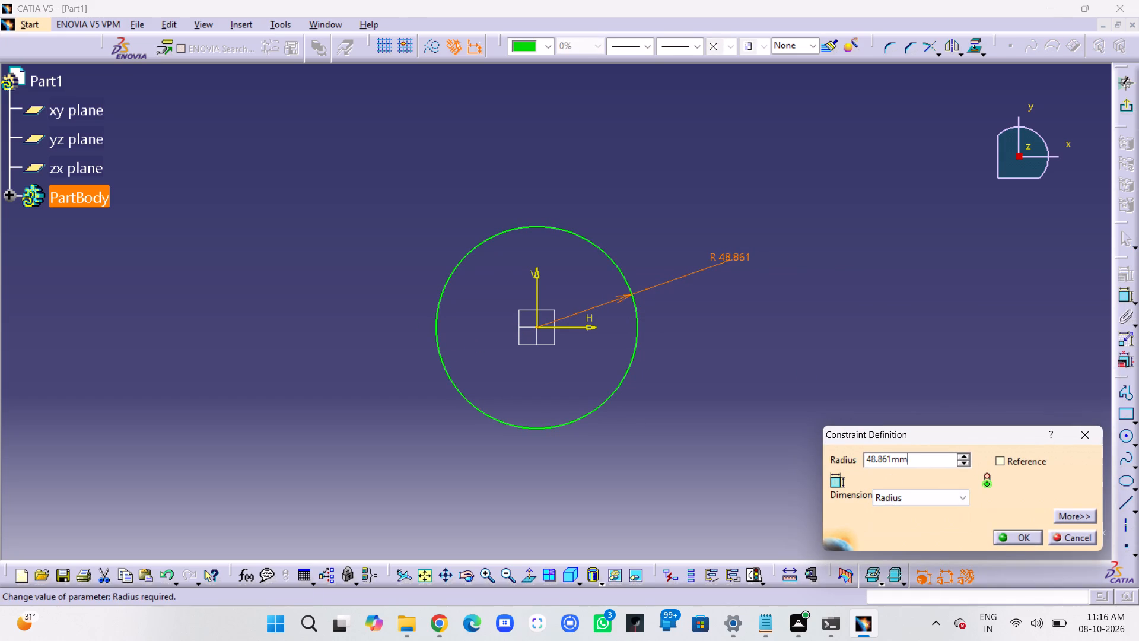
pyautogui.write('40')
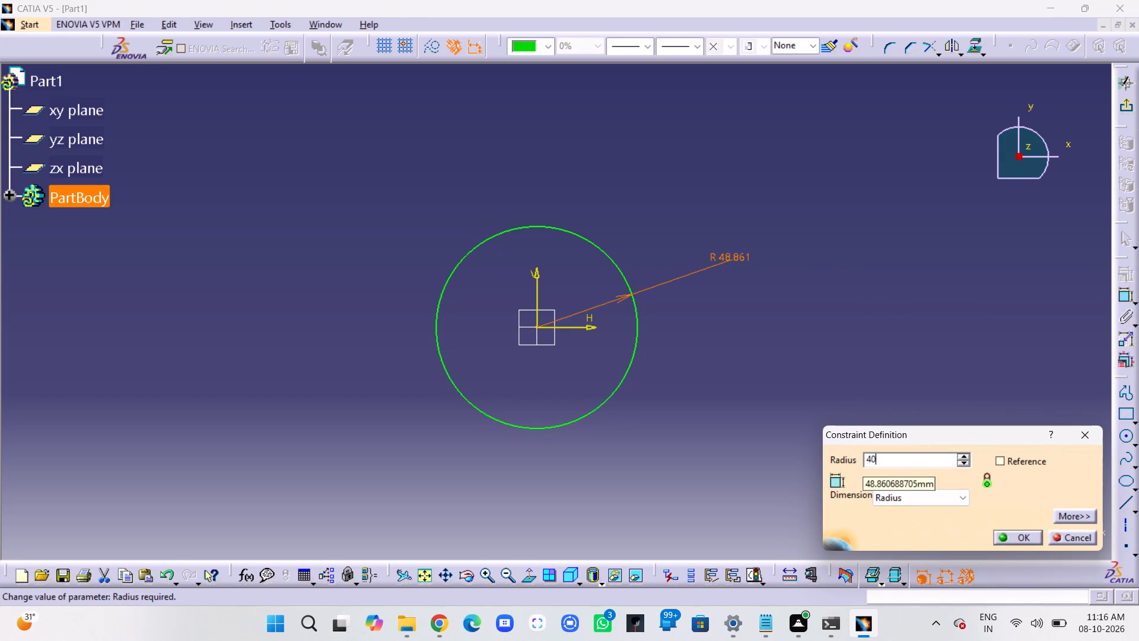
pyautogui.press('Return')
pyautogui.click(805, 366)
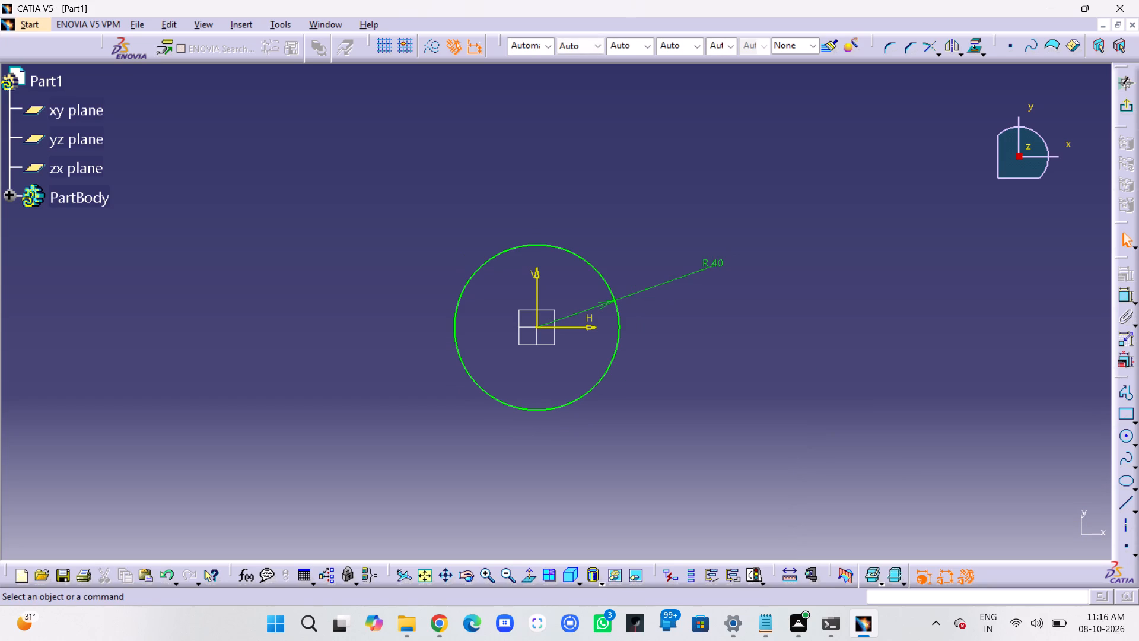
# Sketch a second circle centred on the vertical axis about 92 mm above the origin, with a radius of about 30 mm.
pyautogui.moveTo(679, 366); pyautogui.dragTo(710, 460, button='middle')
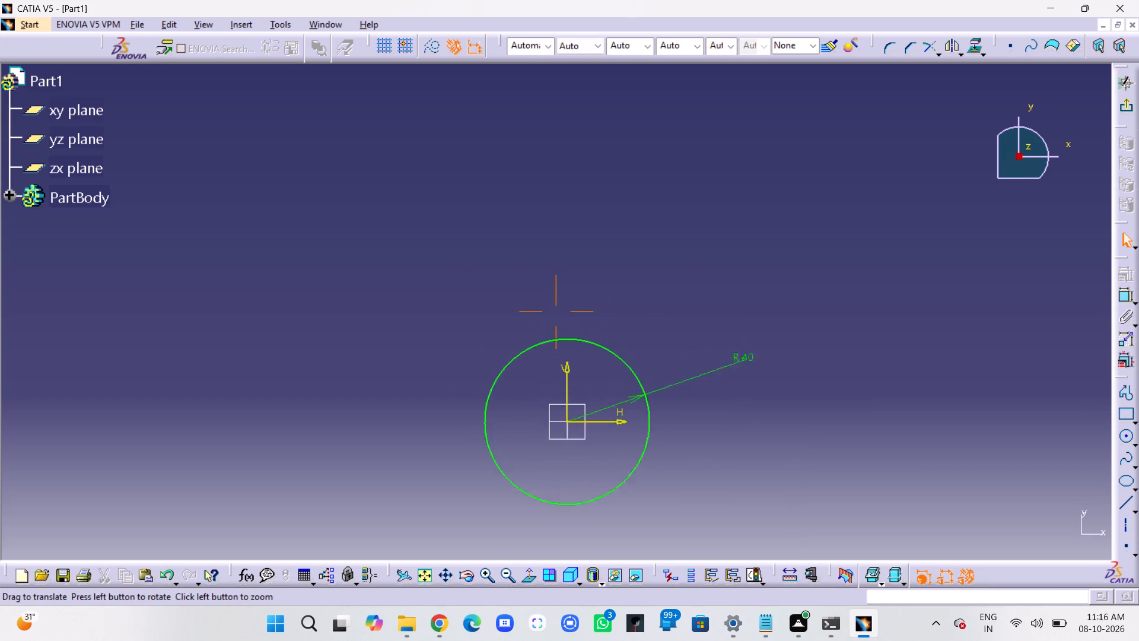
pyautogui.moveTo(710, 460); pyautogui.dragTo(714, 472, button='middle')
pyautogui.moveTo(715, 468); pyautogui.dragTo(726, 439, button='middle')
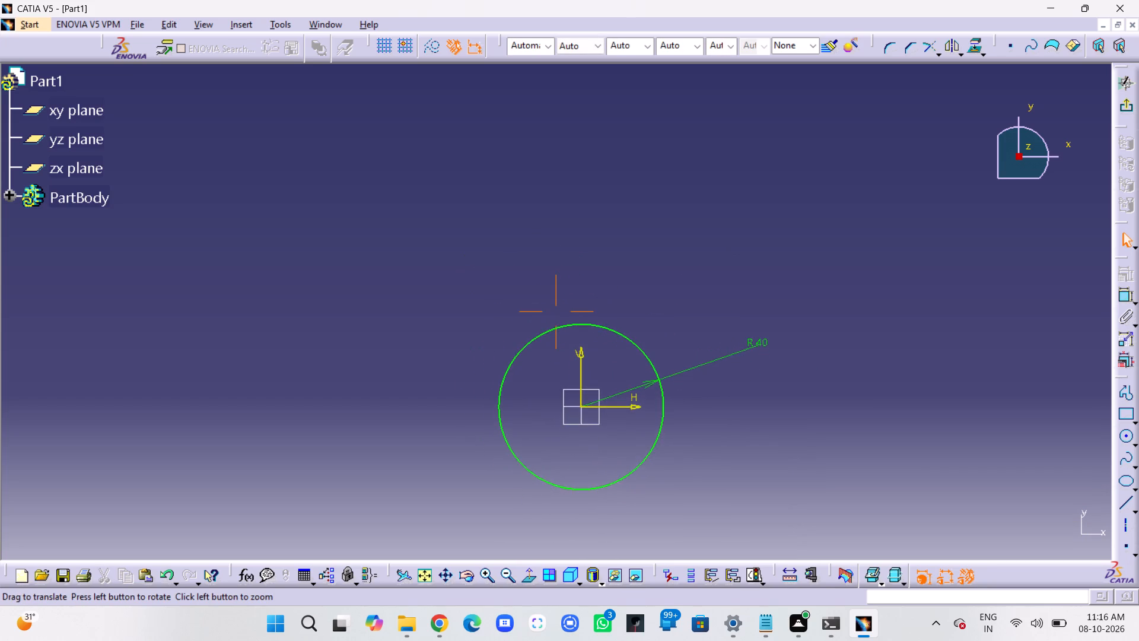
pyautogui.moveTo(726, 439); pyautogui.dragTo(725, 429, button='middle')
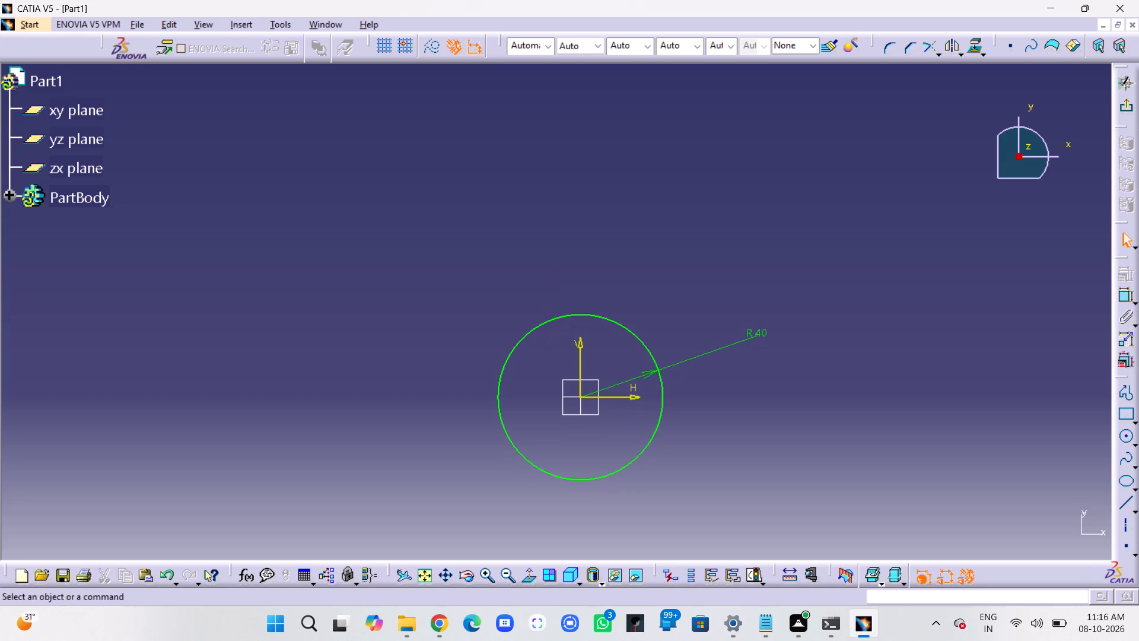
pyautogui.click(1127, 436)
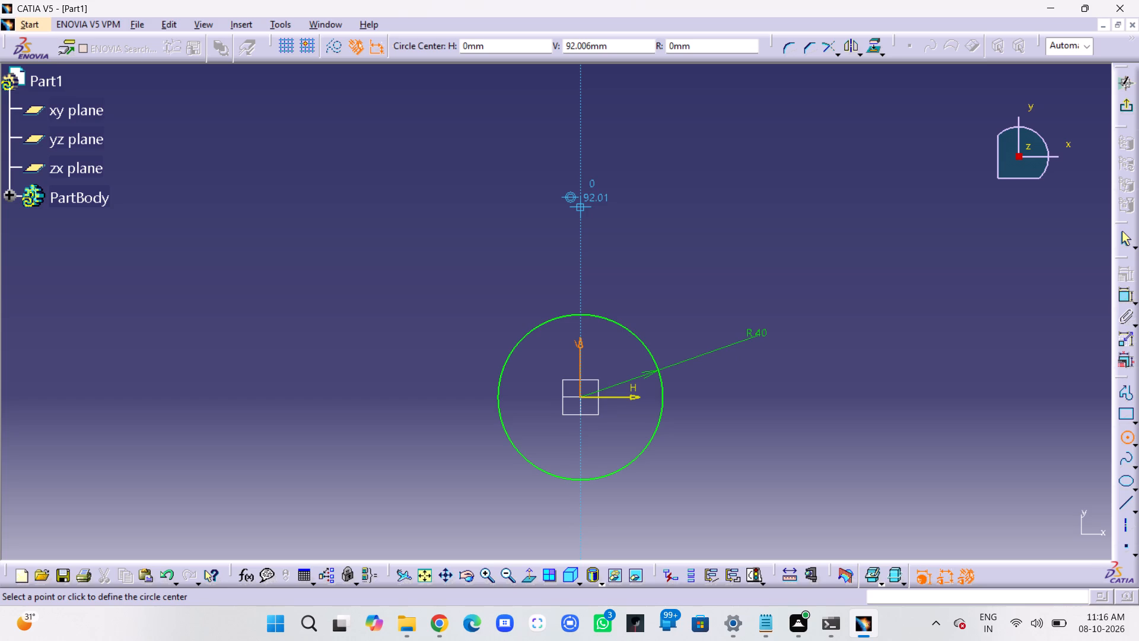
pyautogui.click(579, 208)
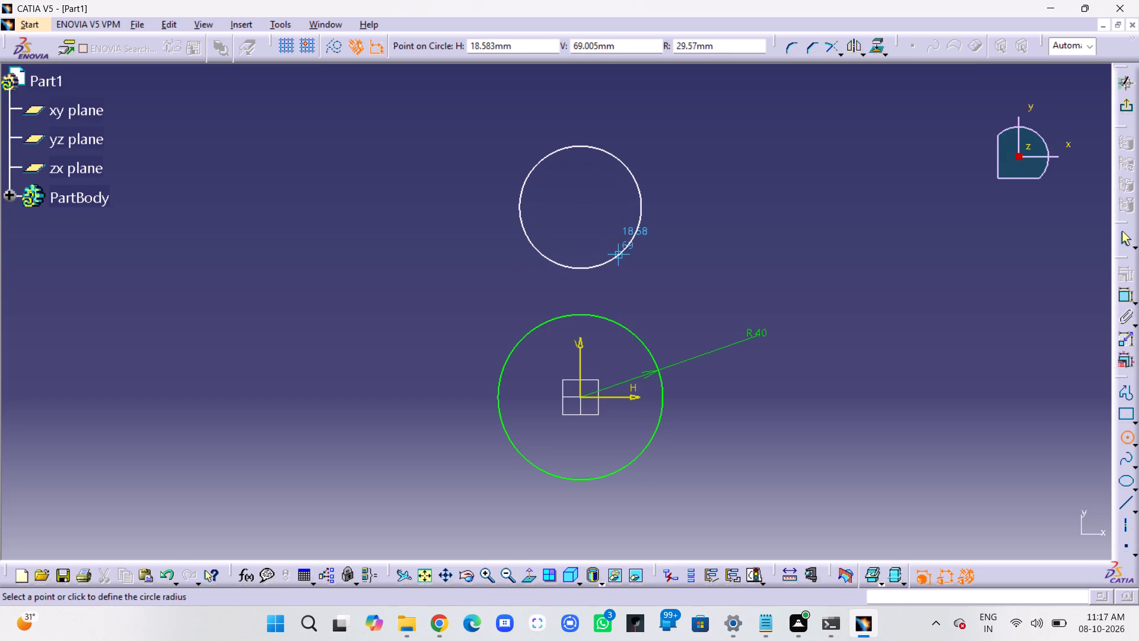
pyautogui.click(619, 255)
# Dimension the upper circle's radius and set it to 32 mm.
pyautogui.click(1128, 299)
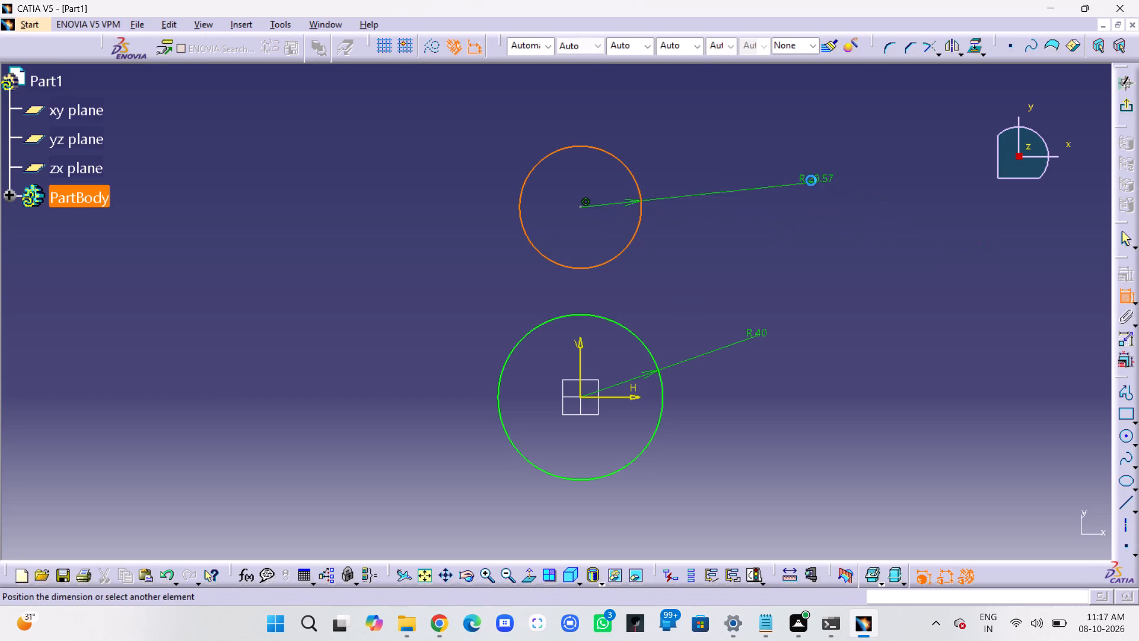
pyautogui.click(746, 151)
pyautogui.doubleClick(759, 146)
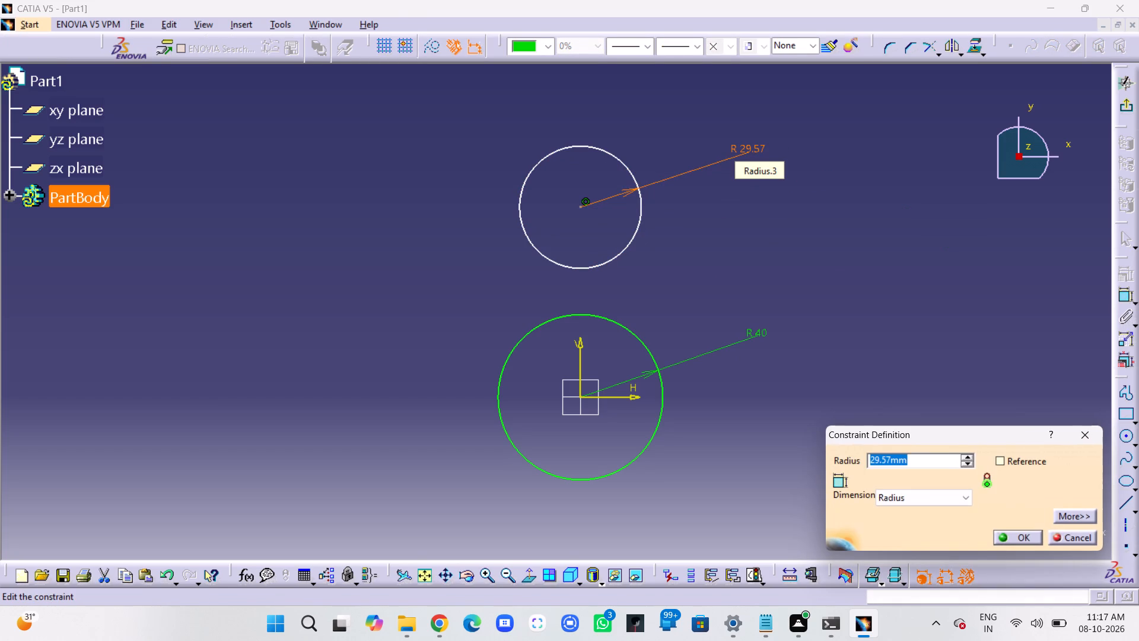
pyautogui.write('32')
pyautogui.press('Return')
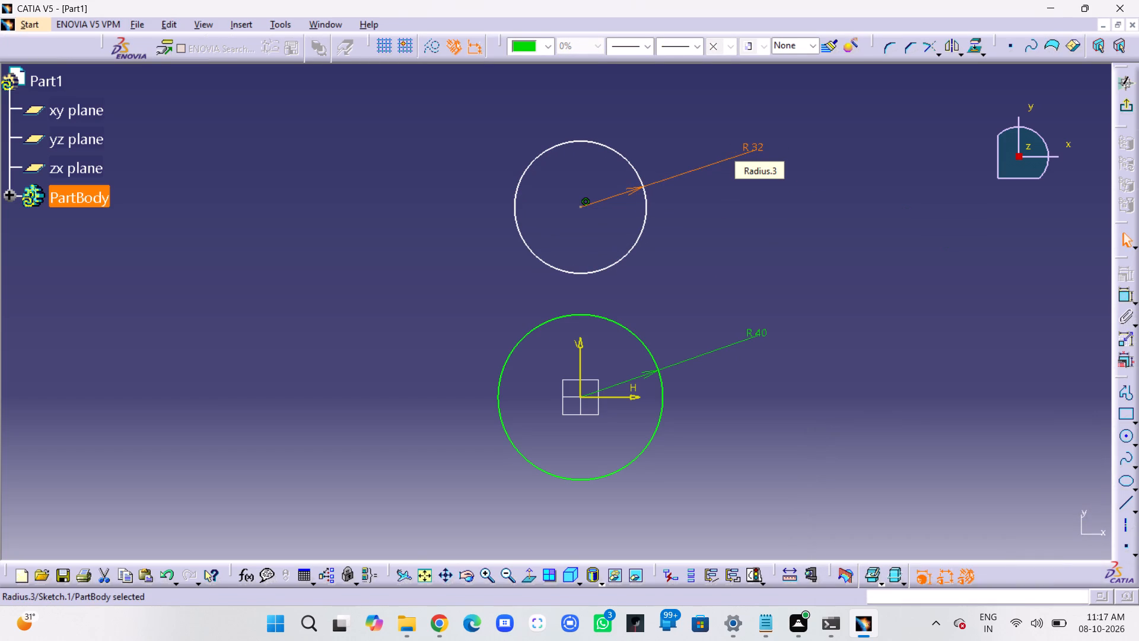
pyautogui.click(841, 232)
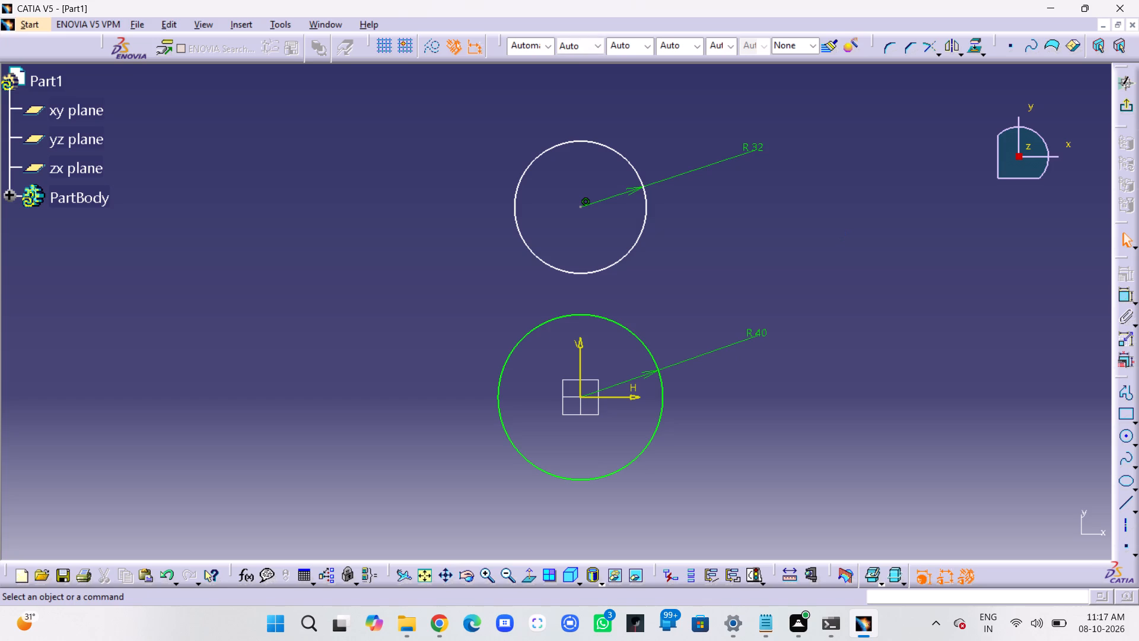
# Dimension the distance from the horizontal axis to the upper circle's centre and set it to 82 mm.
pyautogui.click(1121, 297)
pyautogui.click(606, 398)
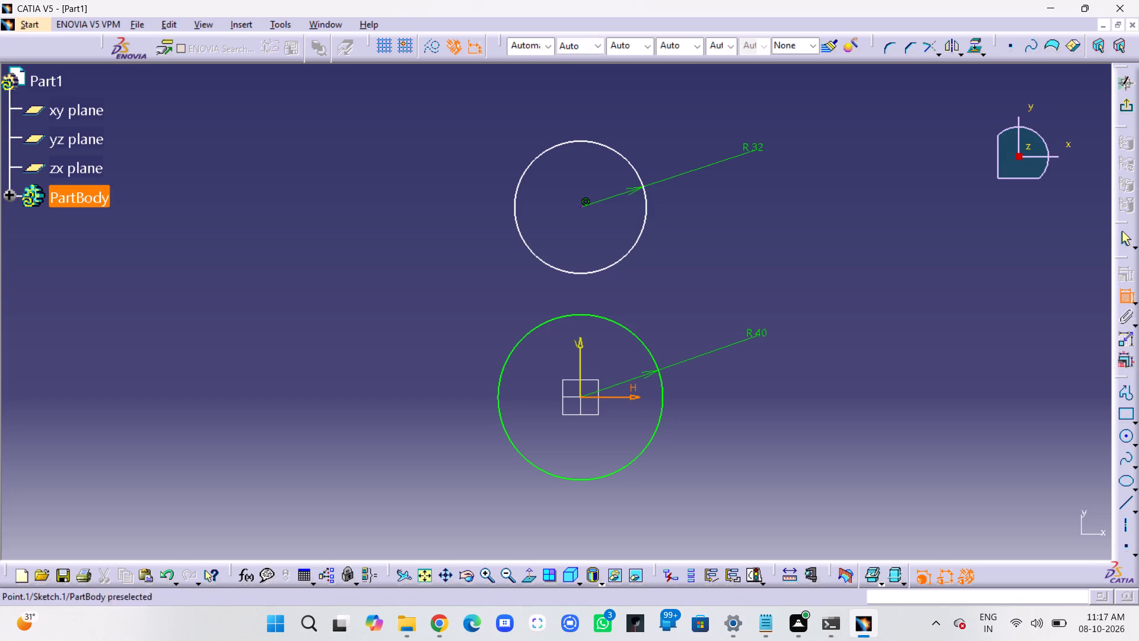
pyautogui.click(580, 204)
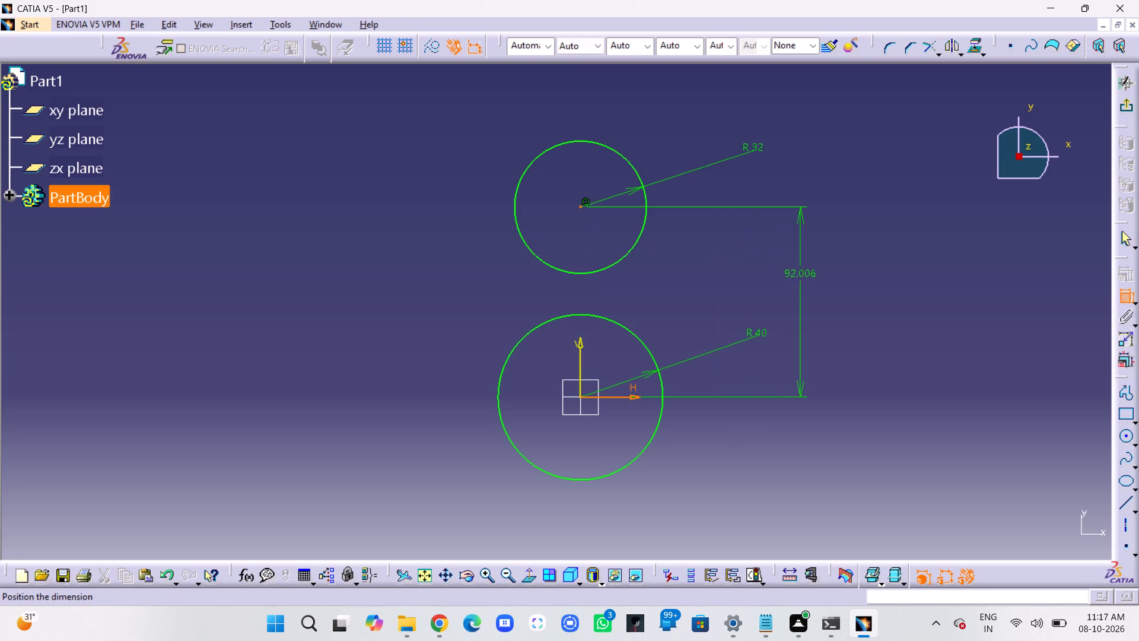
pyautogui.click(813, 291)
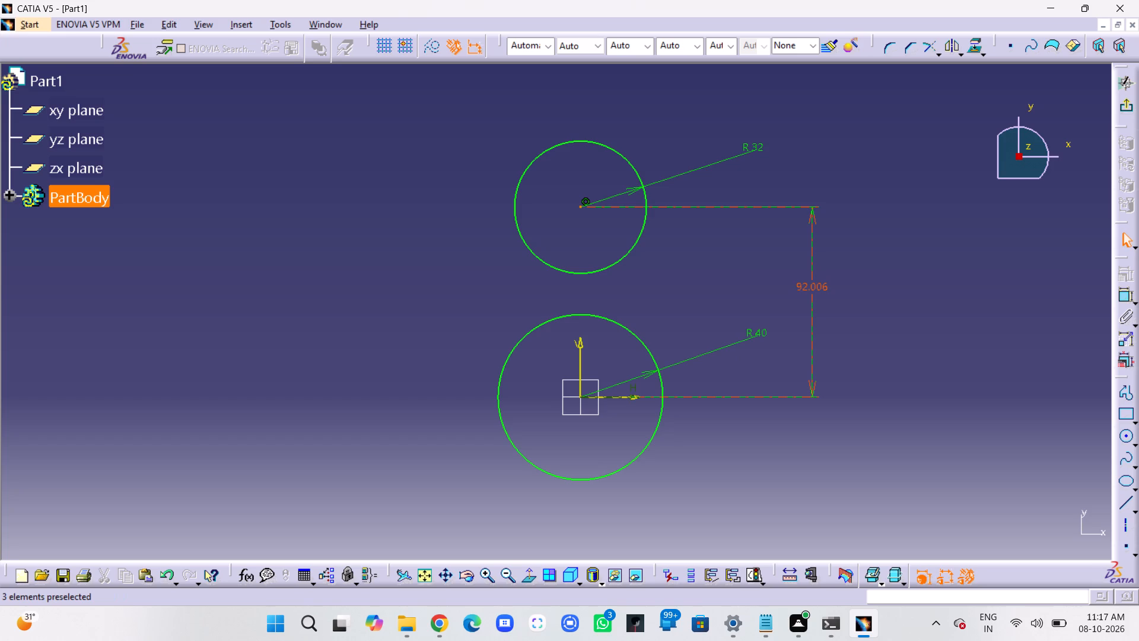
pyautogui.doubleClick(816, 285)
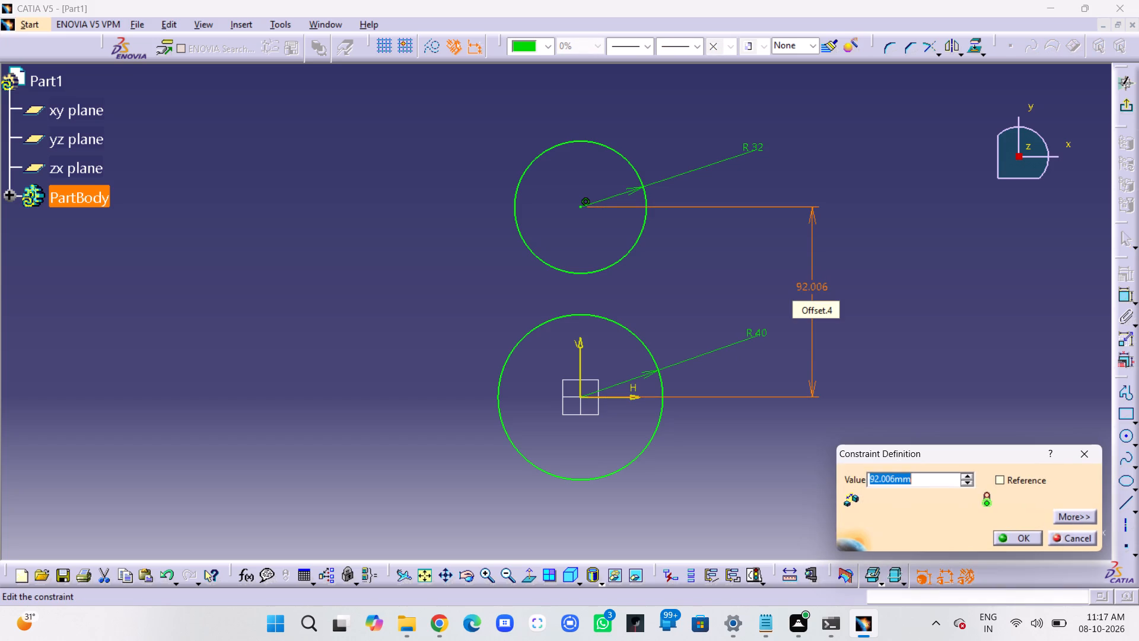
pyautogui.press('8')
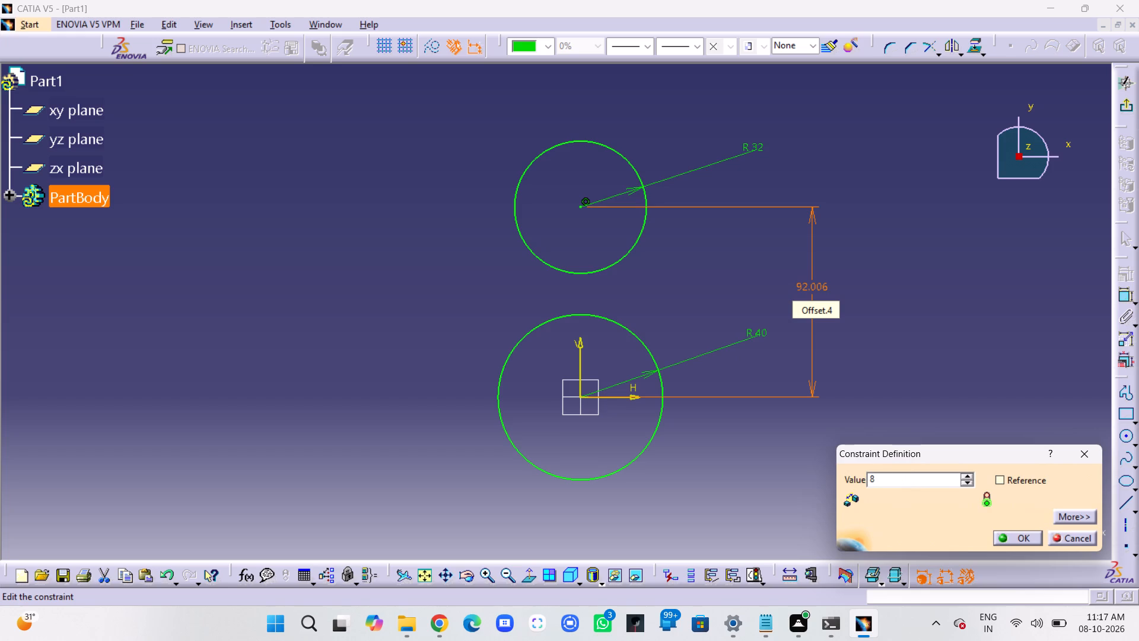
pyautogui.press('2')
pyautogui.press('Return')
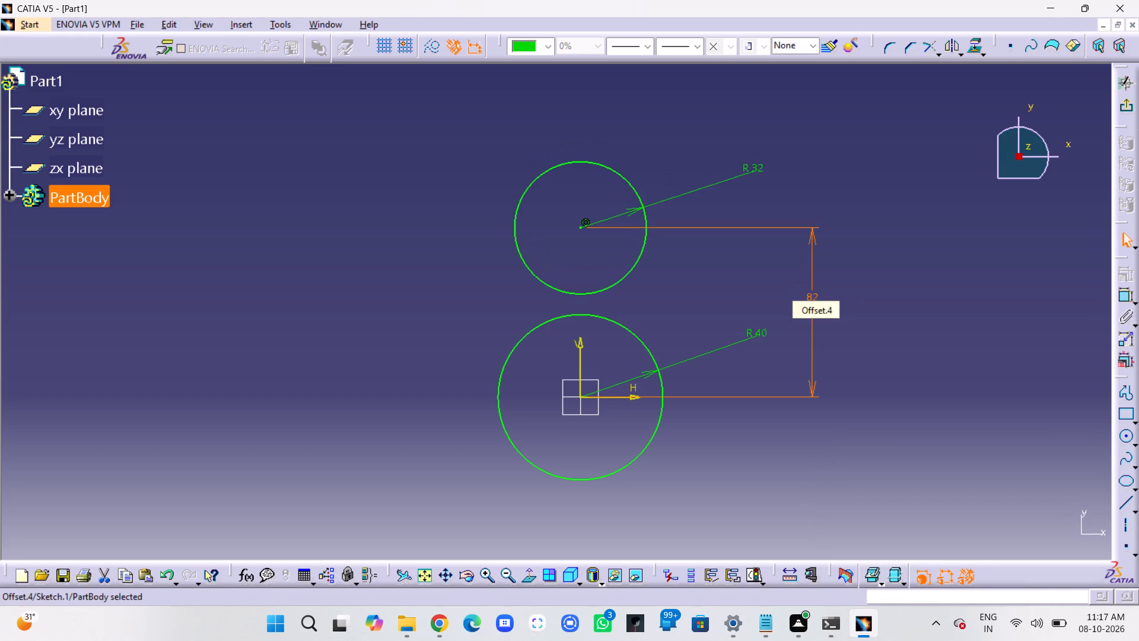
pyautogui.click(863, 285)
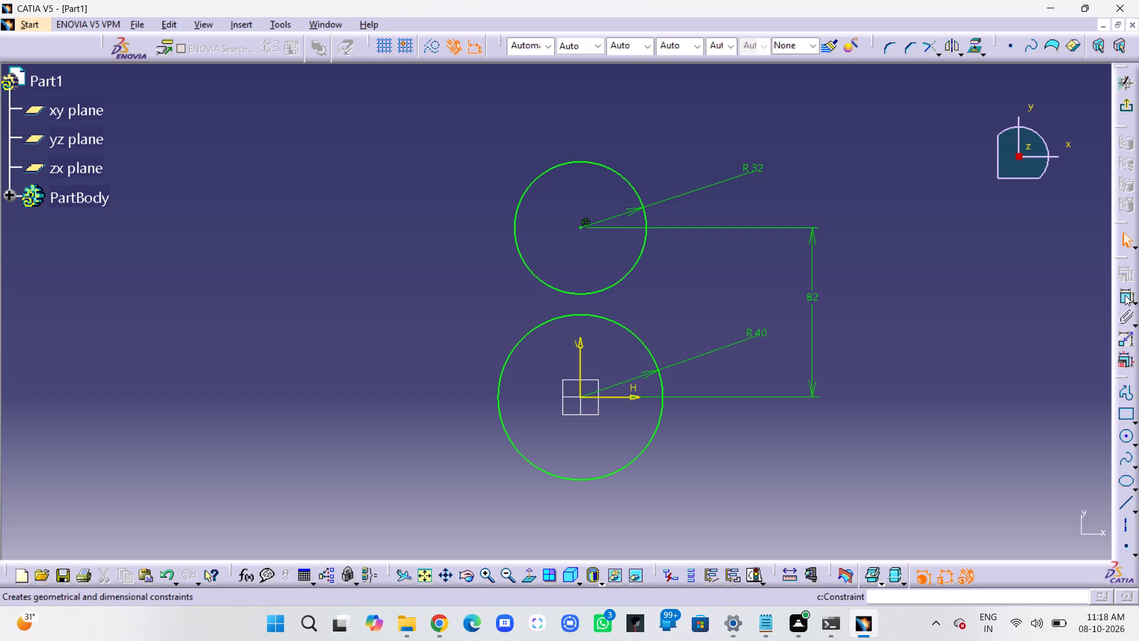
# Sketch a third circle of about 20 mm radius beside the gap between the two circles, centred at about H 43 mm, V 46 mm.
pyautogui.click(1130, 437)
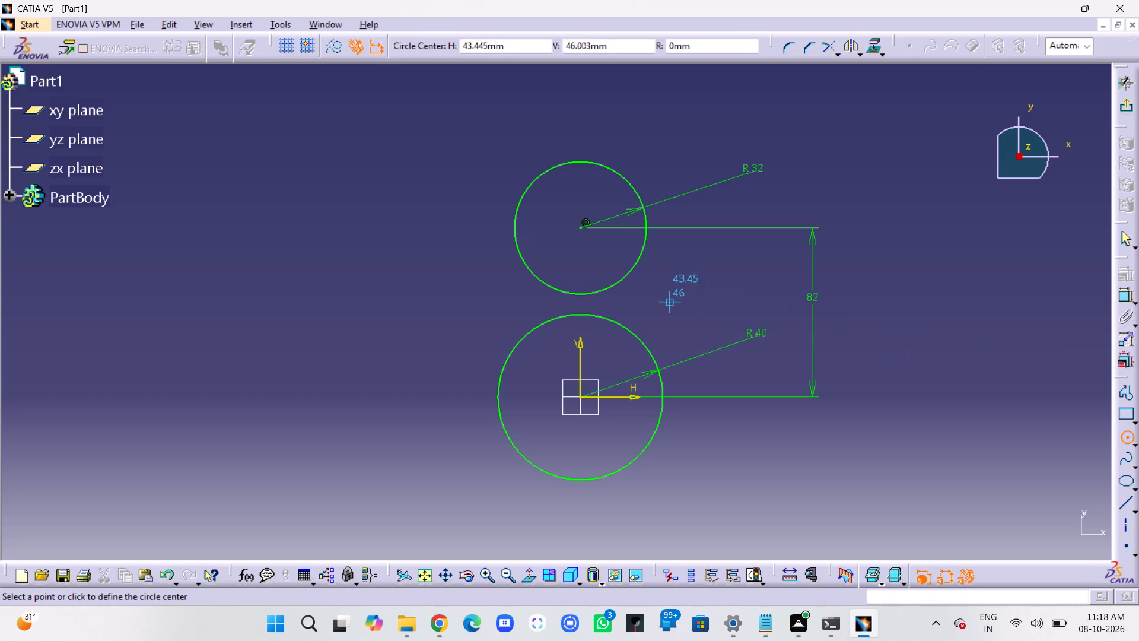
pyautogui.click(671, 302)
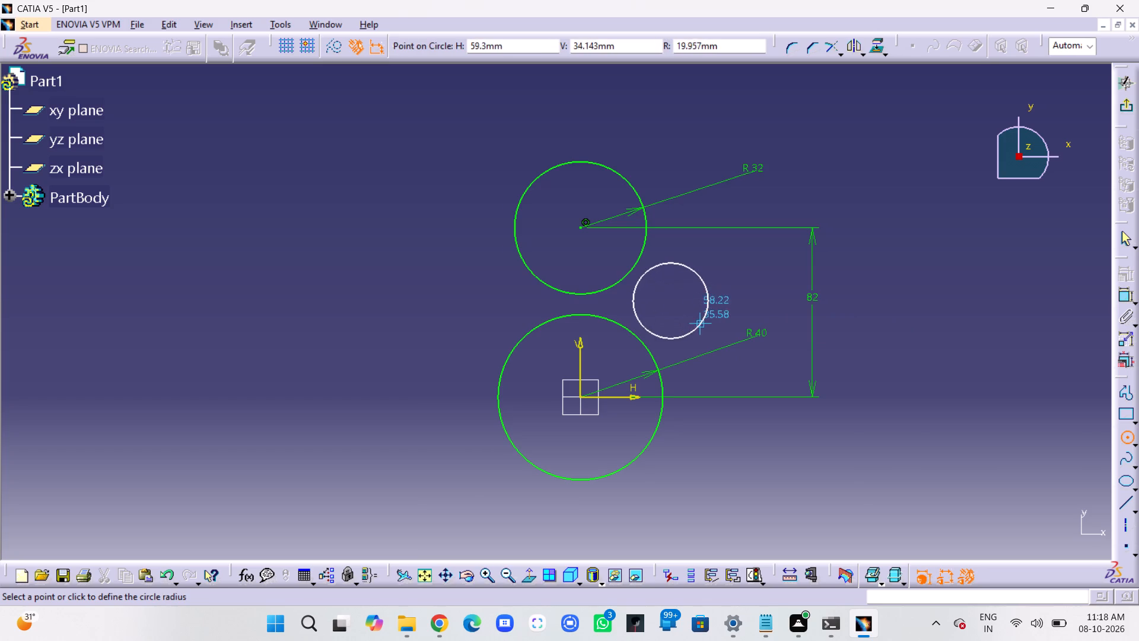
pyautogui.click(699, 327)
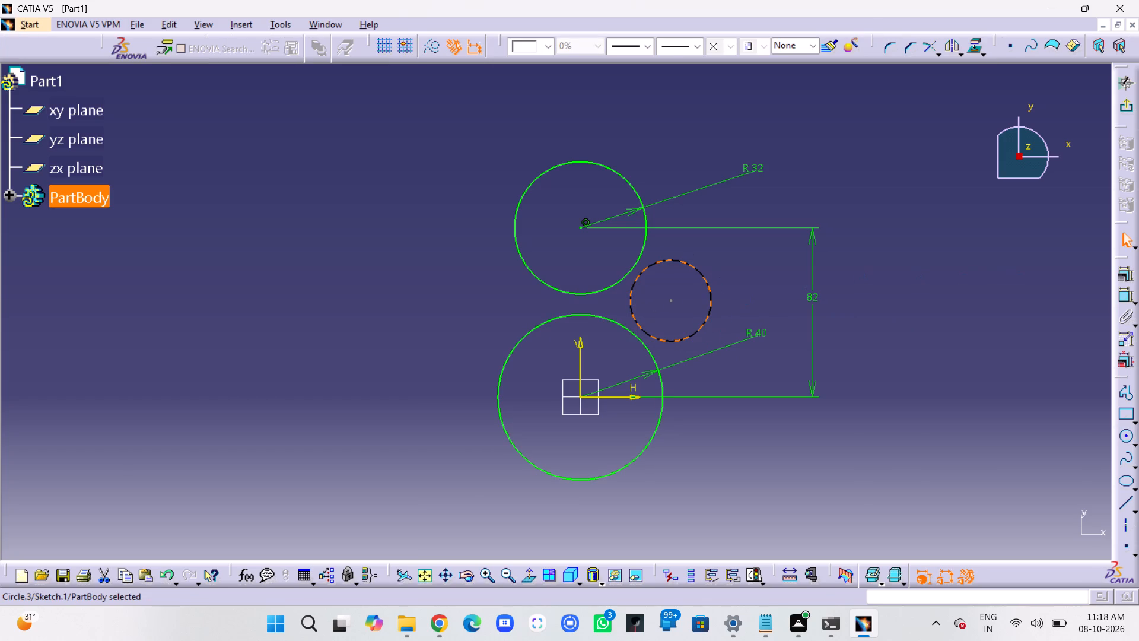
# Dimension the radius of the third circle beside the gap and set it to 30 mm.
pyautogui.click(1128, 297)
pyautogui.click(748, 262)
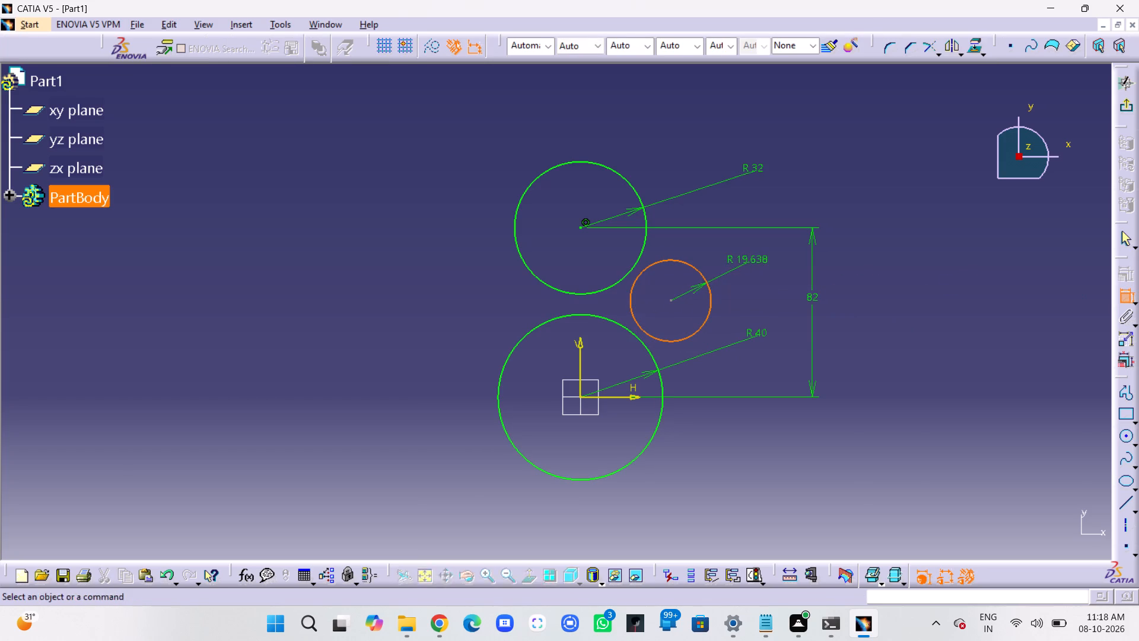
pyautogui.doubleClick(759, 260)
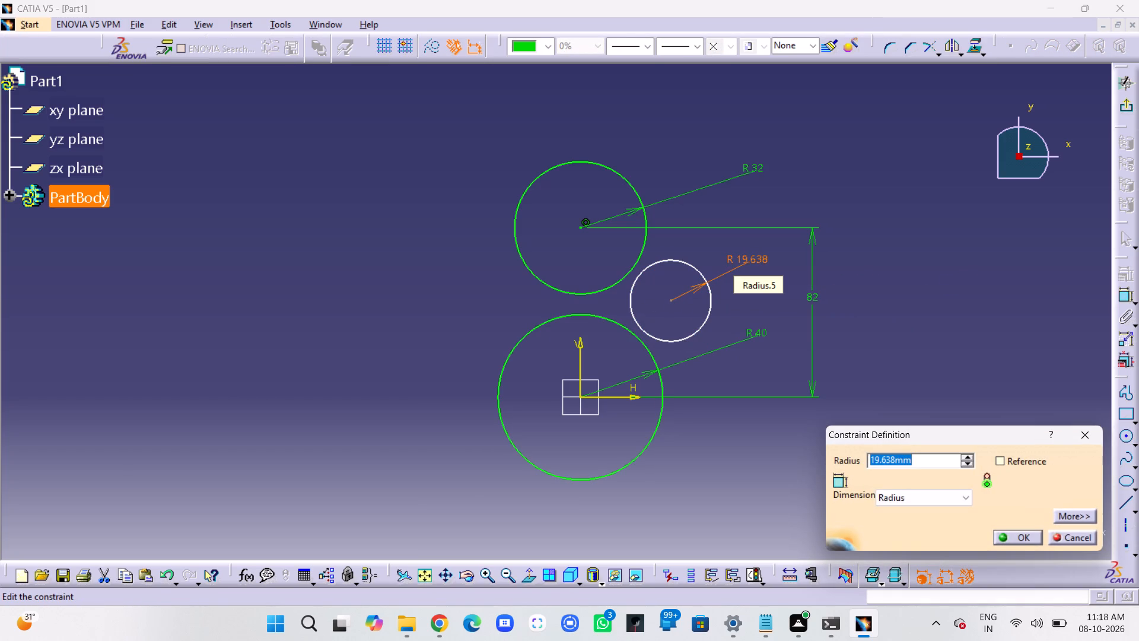
pyautogui.write('30')
pyautogui.press('Return')
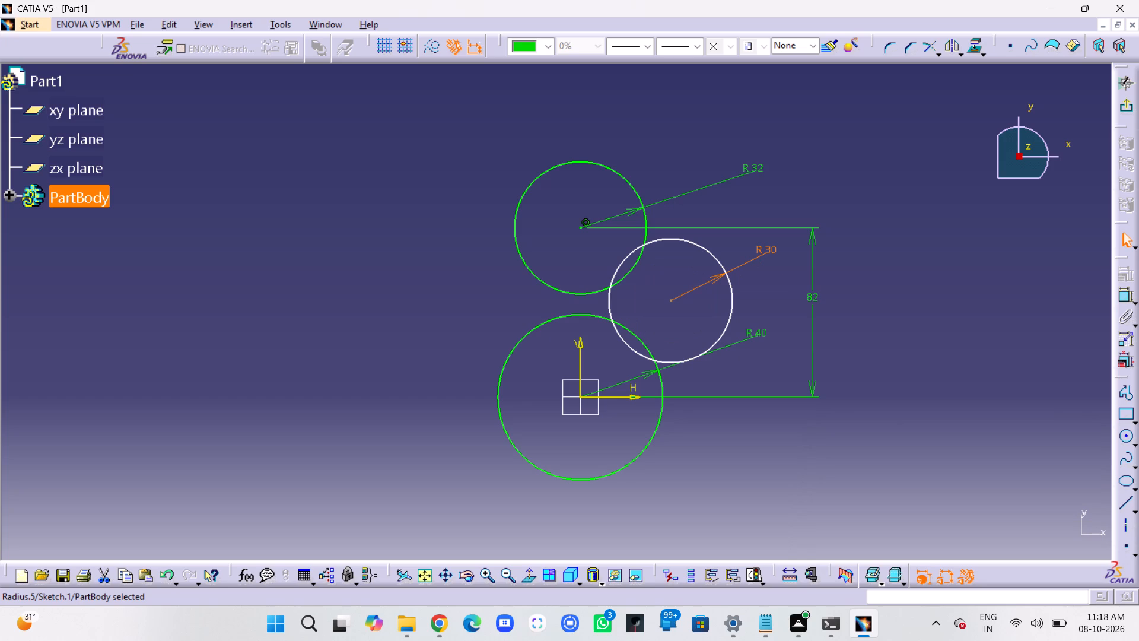
pyautogui.click(774, 280)
# Move the centre of the R30 circle outward along positive H, away from the R32 and R40 circles.
pyautogui.moveTo(673, 300); pyautogui.dragTo(699, 299)
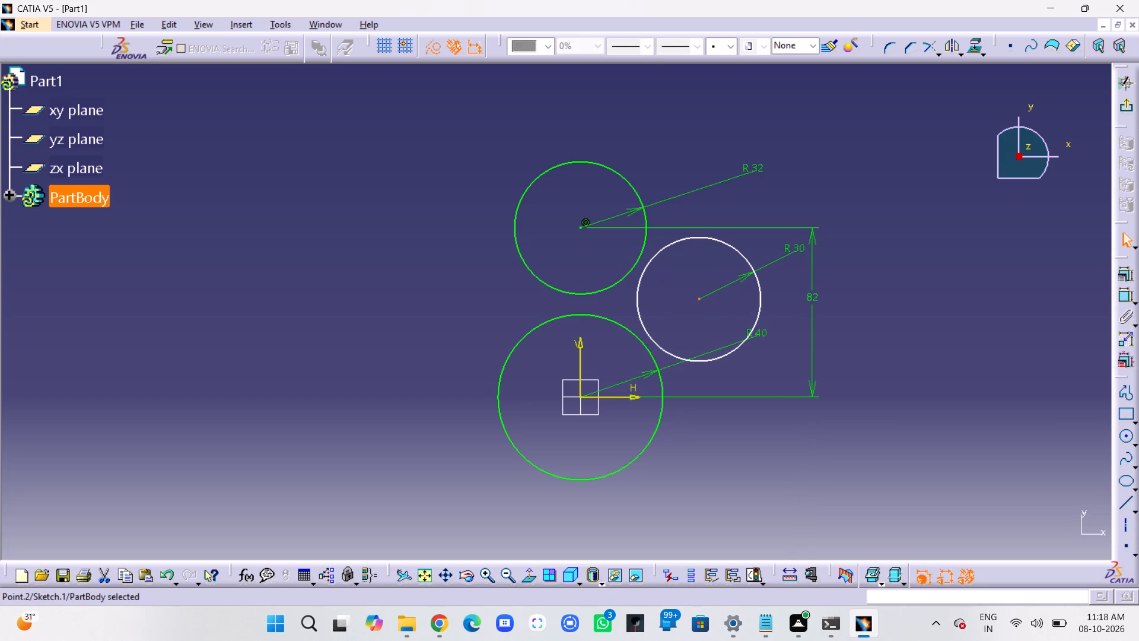
pyautogui.click(1030, 314)
# Sketch a fourth circle of about 33 mm radius beside the gap on the negative-H side, opposite the R30 circle.
pyautogui.click(1130, 439)
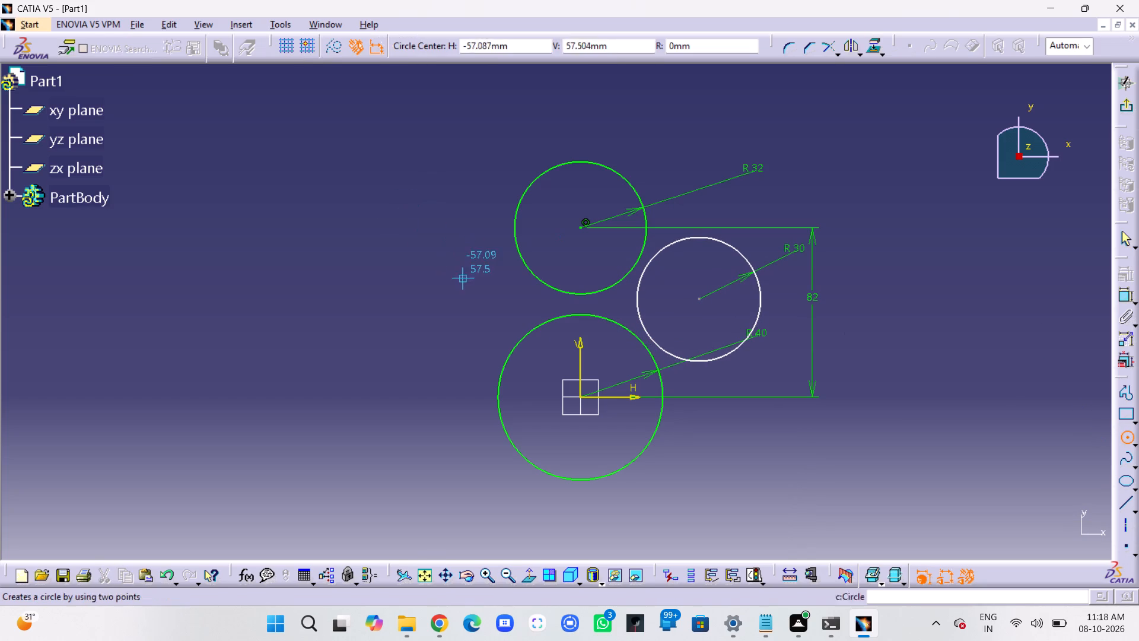
pyautogui.click(442, 300)
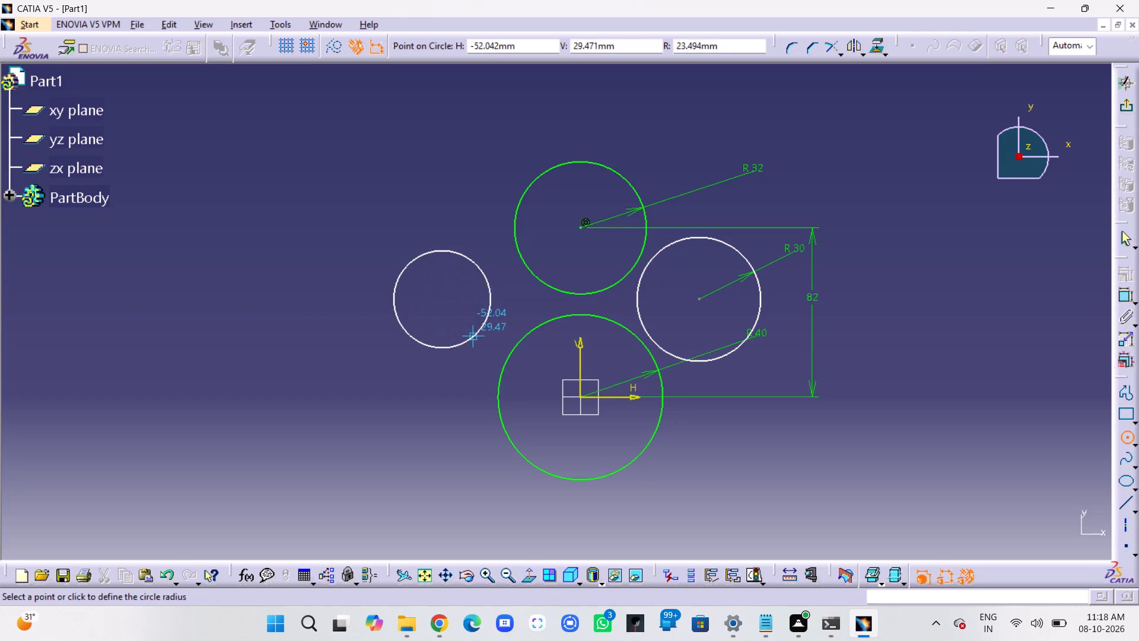
pyautogui.click(476, 359)
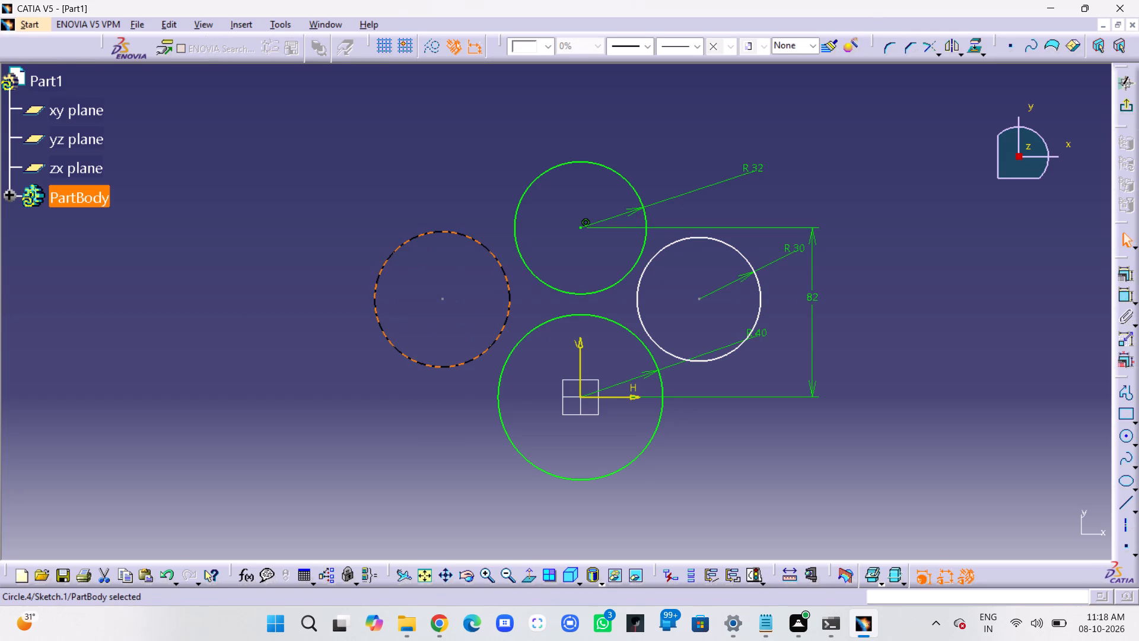
# Dimension the radius of the negative-H side circle and set it to 30 mm.
pyautogui.click(1121, 299)
pyautogui.click(343, 231)
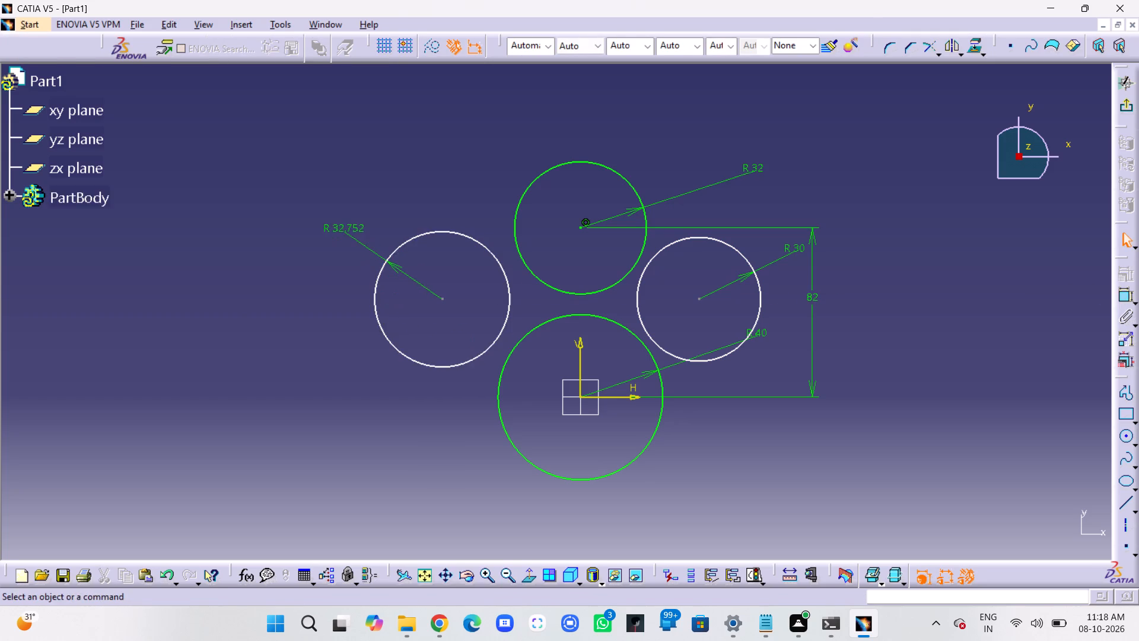
pyautogui.doubleClick(346, 226)
pyautogui.write('30')
pyautogui.press('Return')
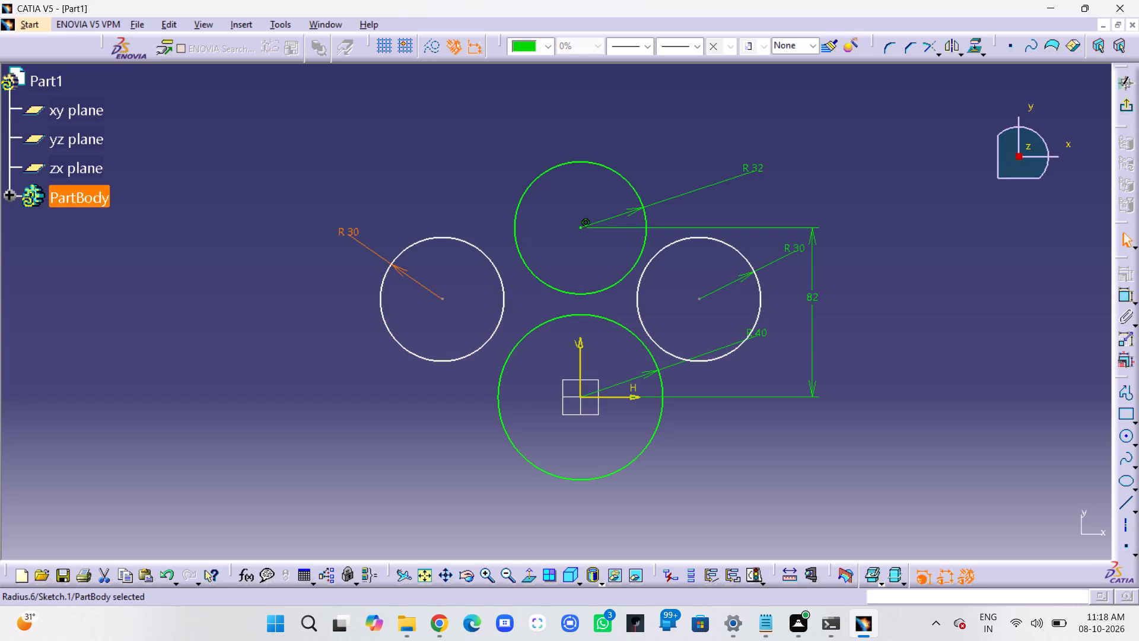
# Constrain the R30 circle on the positive-H side tangent to the R40 circle at the origin.
pyautogui.click(661, 347)
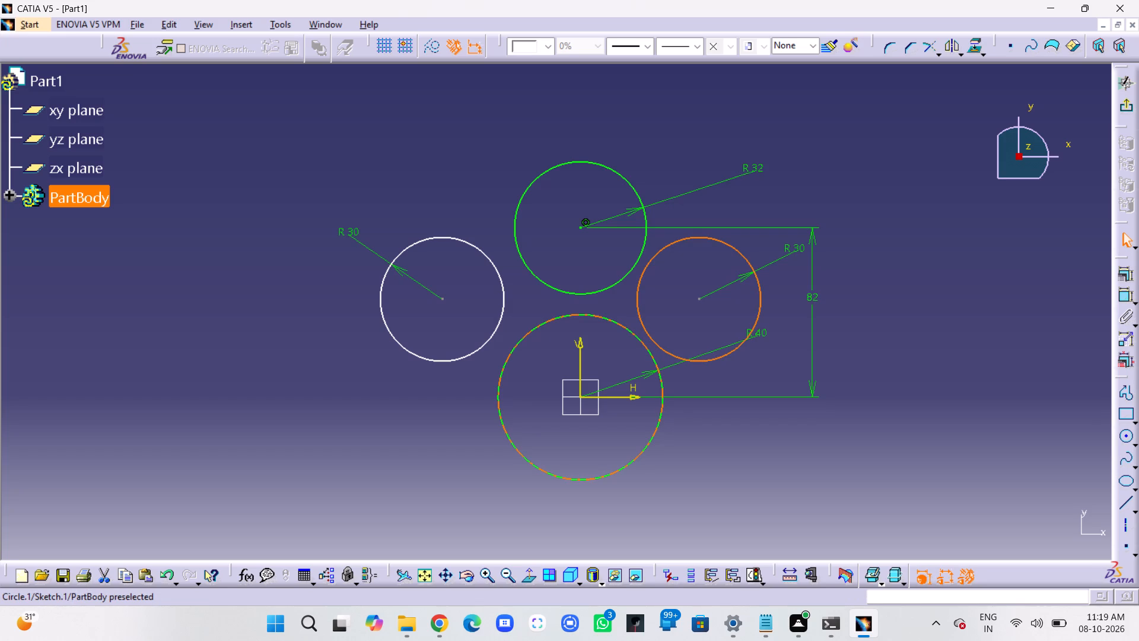
pyautogui.keyDown('ctrl'); pyautogui.click(642, 344); pyautogui.keyUp('ctrl')
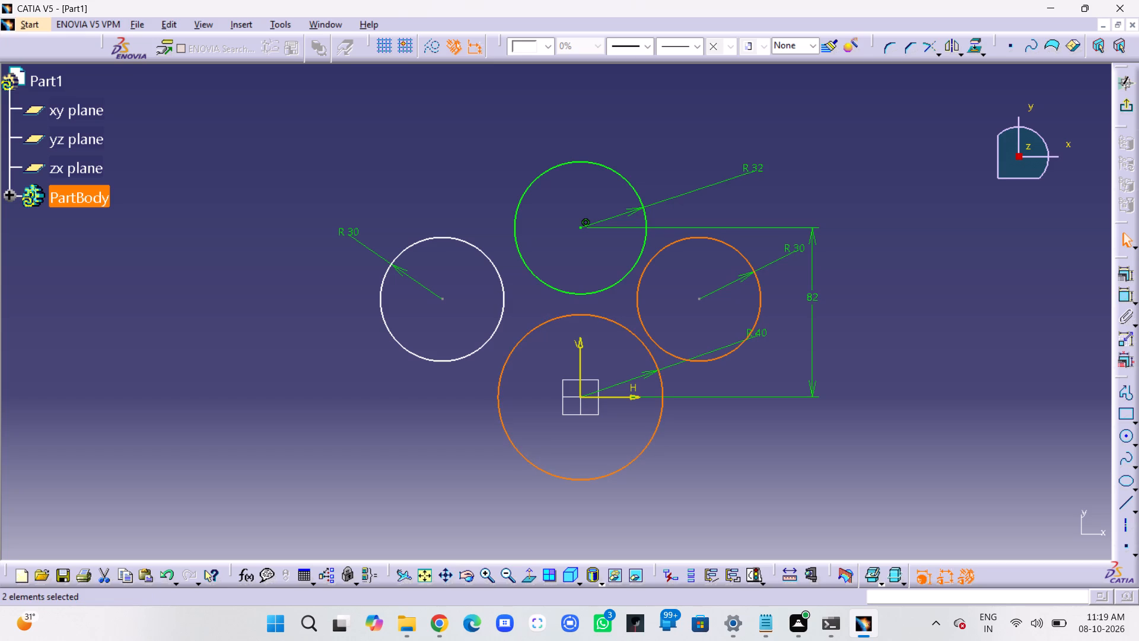
pyautogui.click(1122, 294)
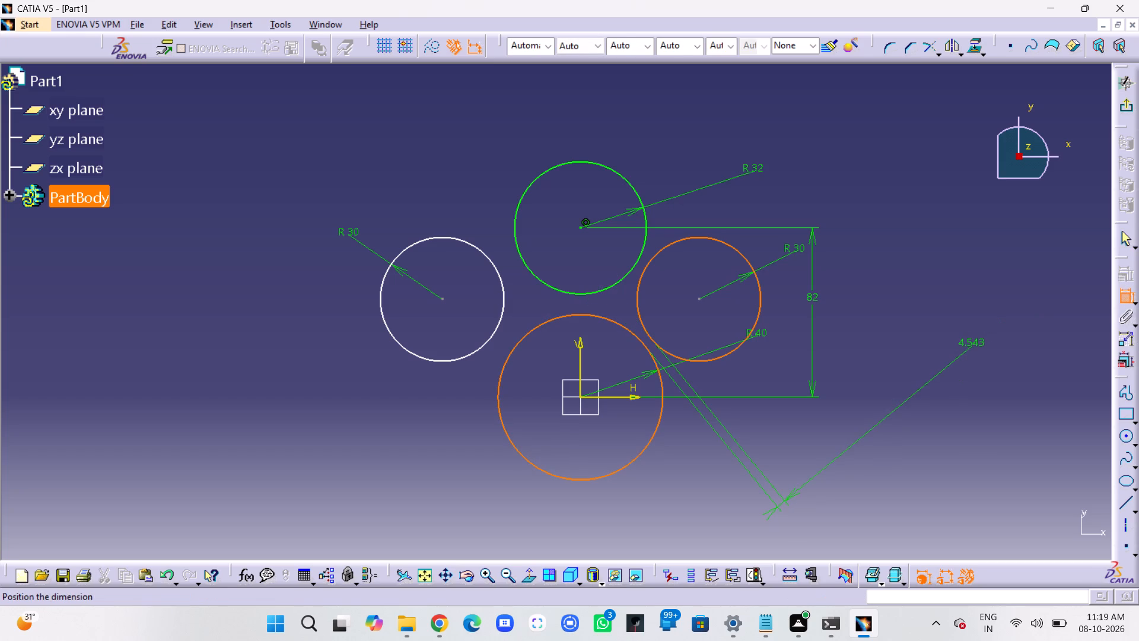
pyautogui.press('Escape')
pyautogui.press('Escape')
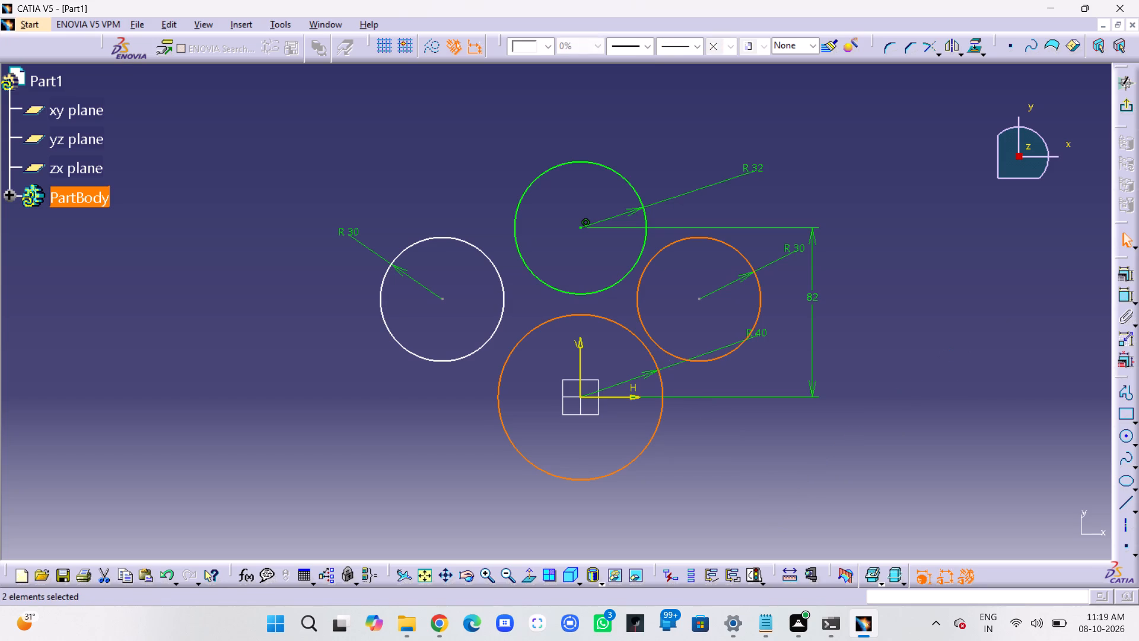
pyautogui.click(1119, 274)
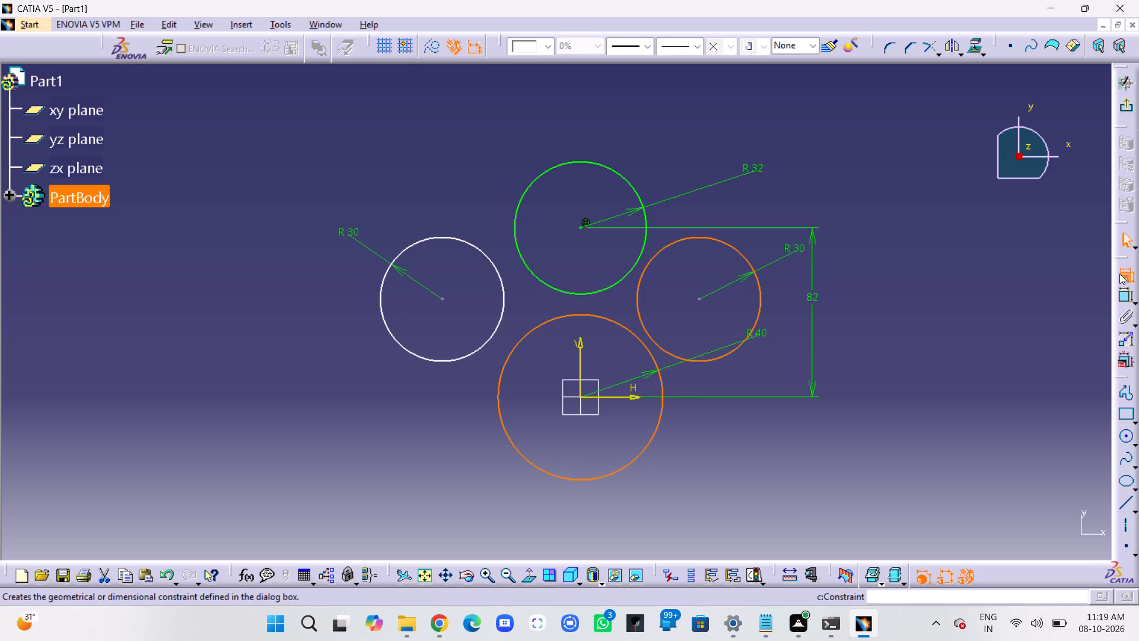
pyautogui.click(1025, 427)
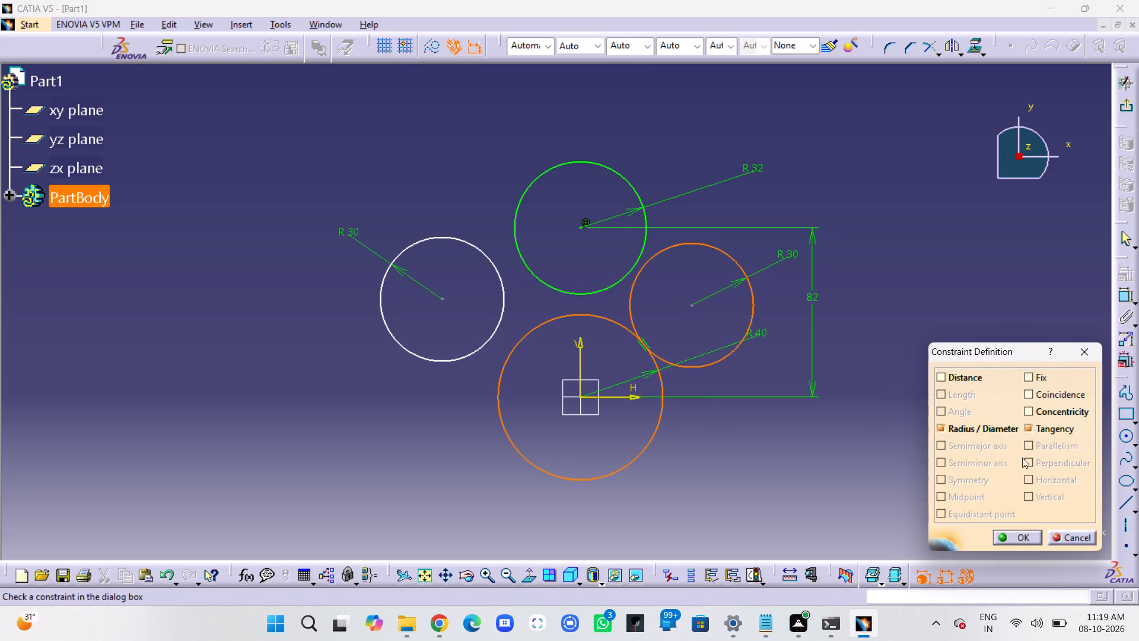
pyautogui.click(1008, 537)
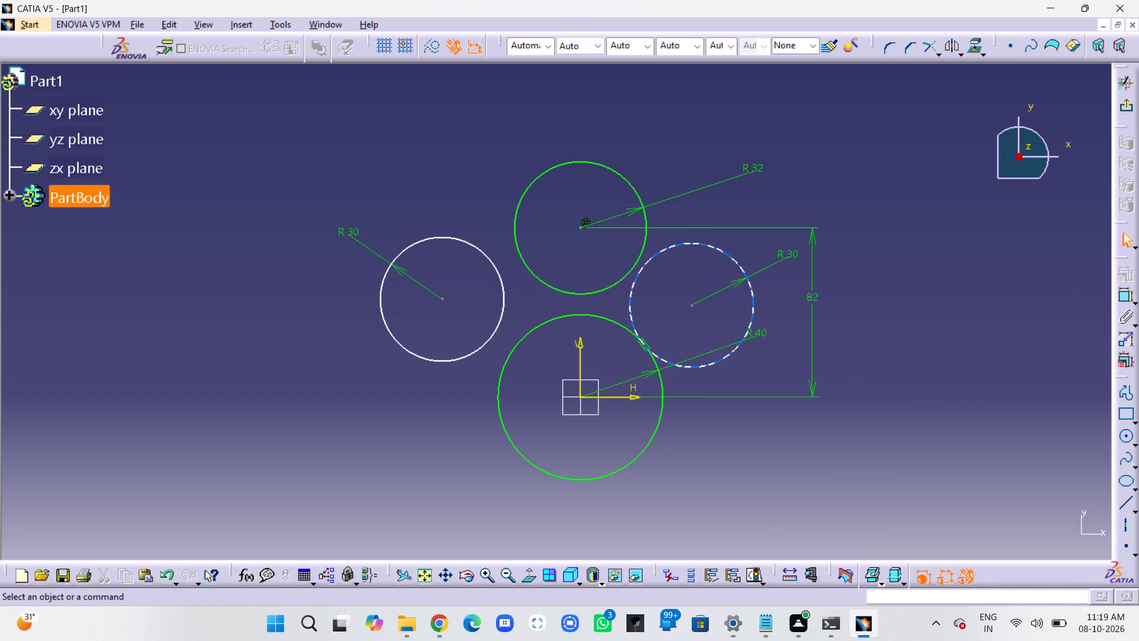
# Constrain the positive-H side R30 circle tangent to the upper R32 circle.
pyautogui.keyDown('ctrl'); pyautogui.click(654, 259); pyautogui.keyUp('ctrl')
pyautogui.keyDown('ctrl'); pyautogui.click(641, 259); pyautogui.keyUp('ctrl')
pyautogui.click(1131, 275)
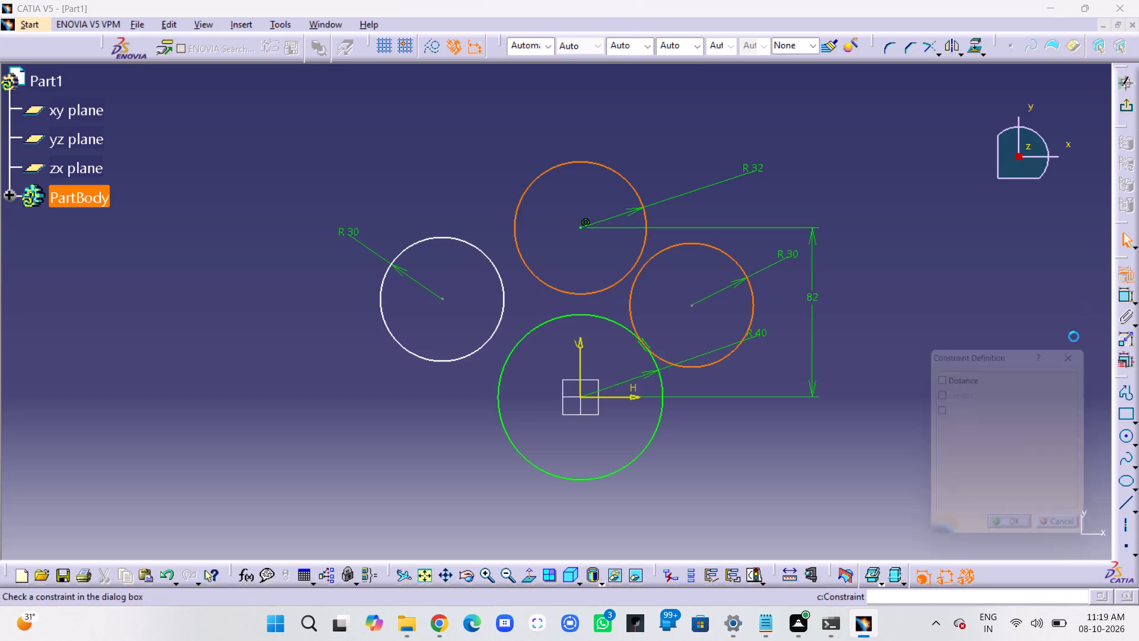
pyautogui.click(1069, 424)
pyautogui.click(1014, 539)
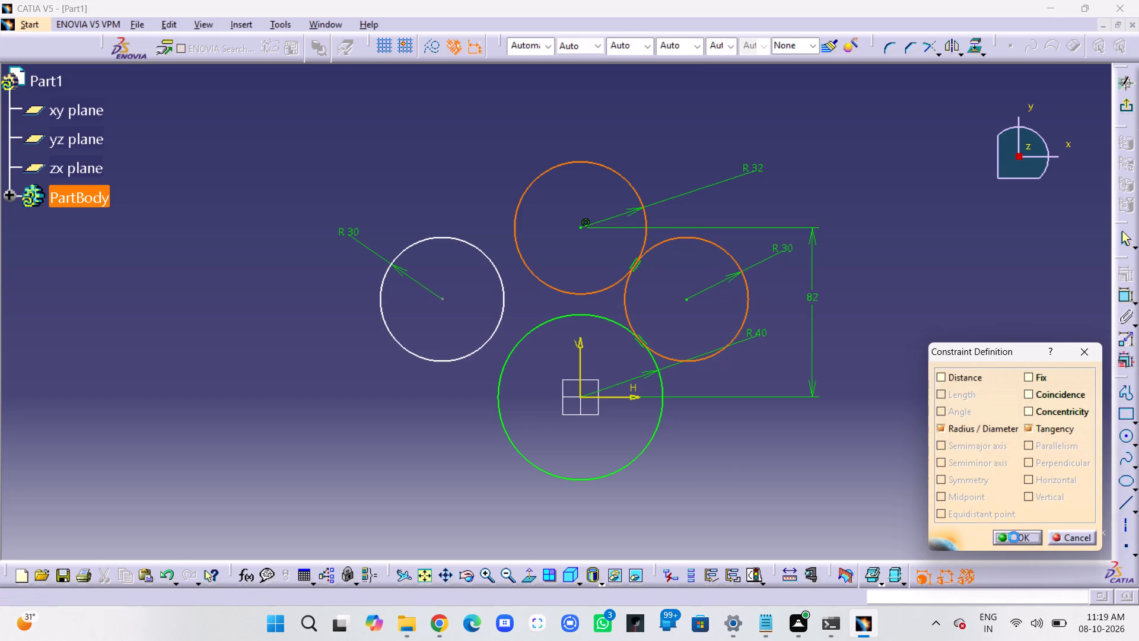
# Constrain the R30 circle on the negative-H side tangent to the R40 circle at the origin.
pyautogui.click(502, 321)
pyautogui.keyDown('ctrl'); pyautogui.click(526, 338); pyautogui.keyUp('ctrl')
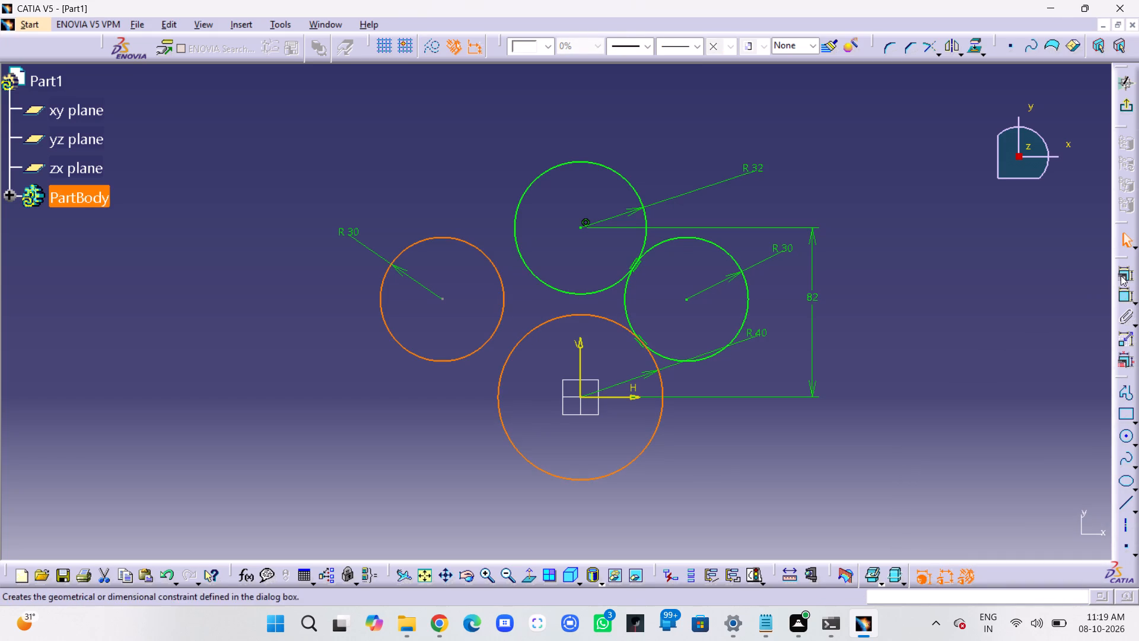
pyautogui.click(1122, 275)
pyautogui.click(1062, 427)
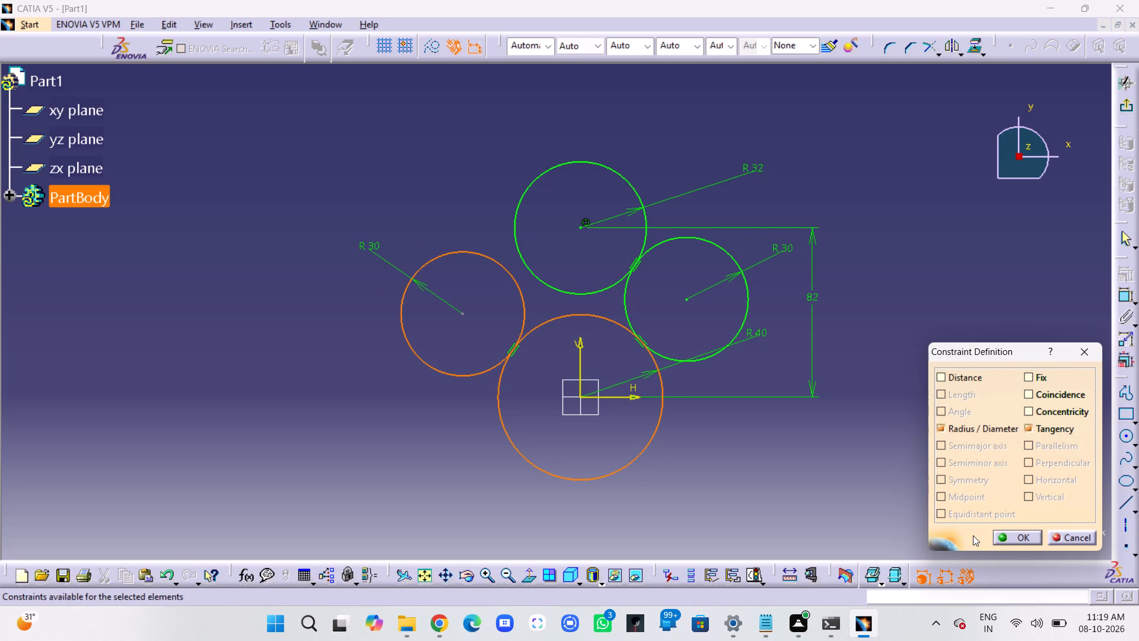
pyautogui.click(1001, 539)
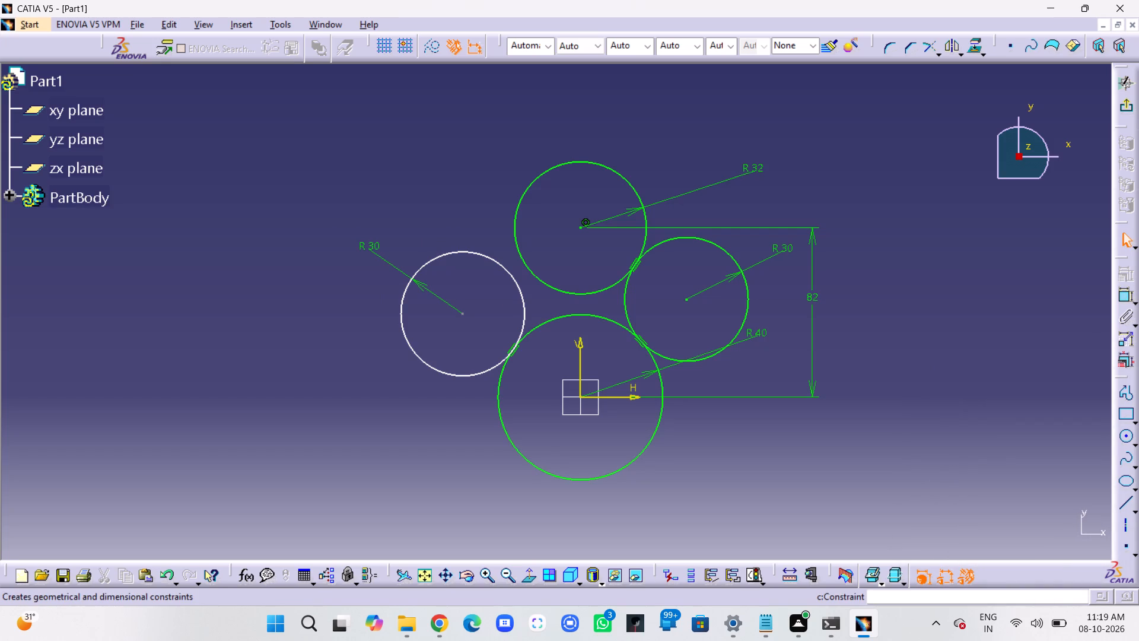
# Constrain the negative-H side R30 circle tangent to the upper R32 circle.
pyautogui.click(518, 281)
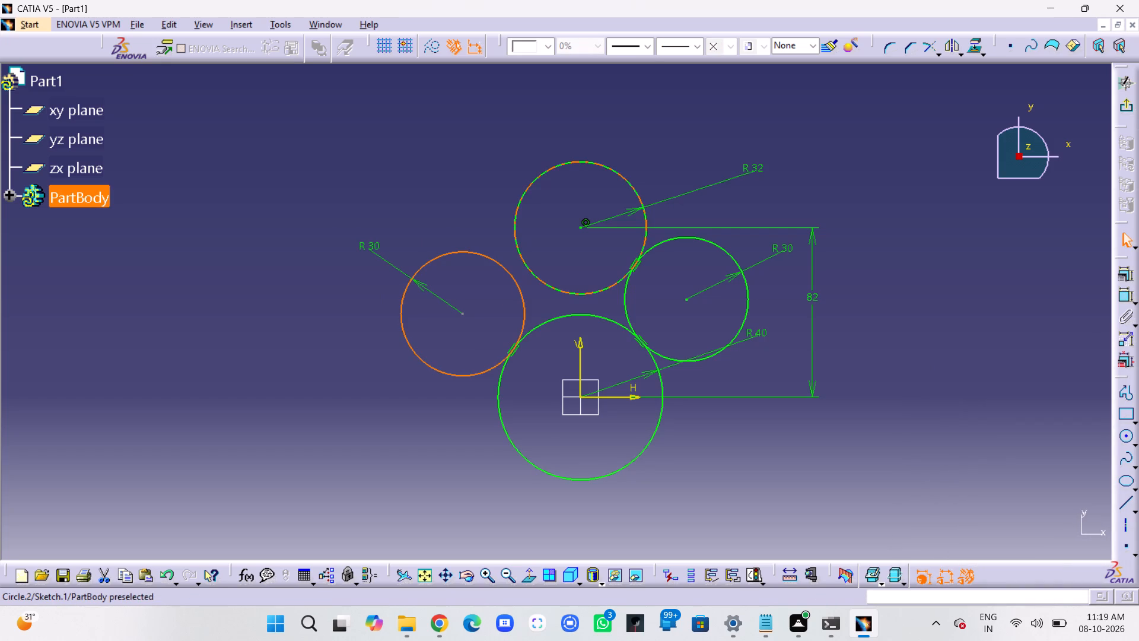
pyautogui.keyDown('ctrl'); pyautogui.click(523, 264); pyautogui.keyUp('ctrl')
pyautogui.click(1120, 276)
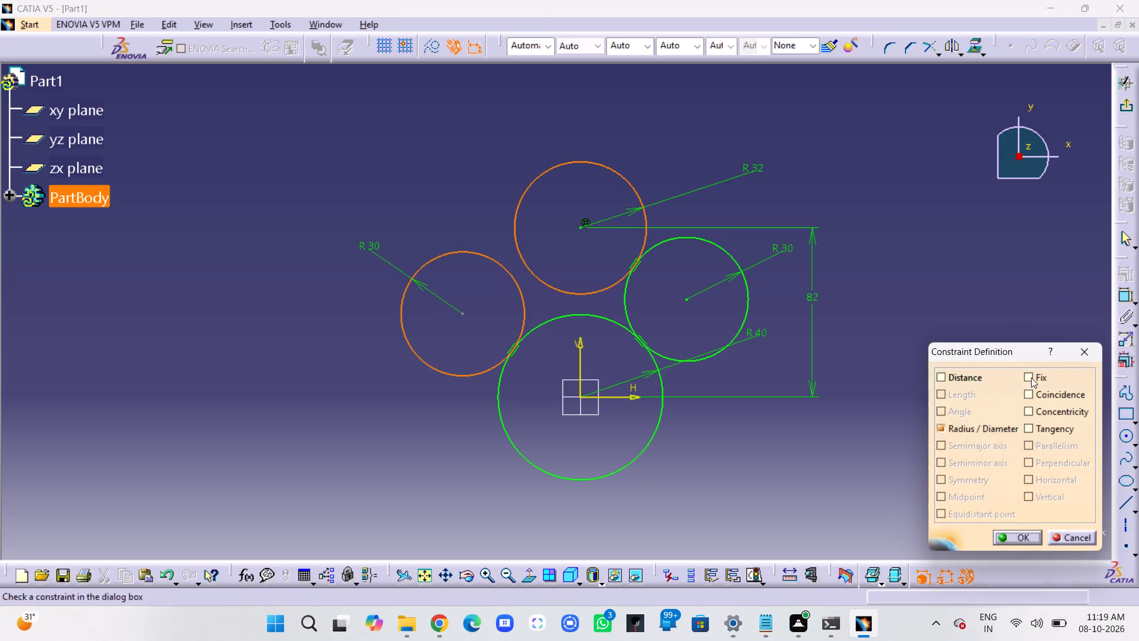
pyautogui.click(1054, 430)
pyautogui.click(1020, 534)
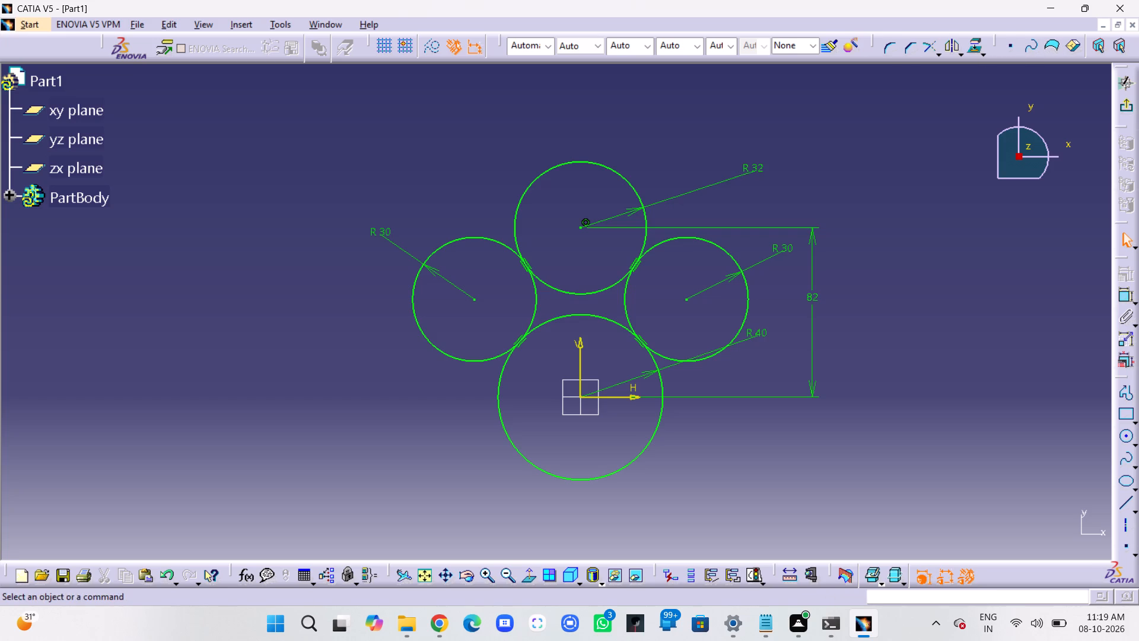
# Quick Trim the outer arcs of both R30 side circles, keeping only the concave arcs between the R32 and R40 circles.
pyautogui.click(938, 52)
pyautogui.click(956, 116)
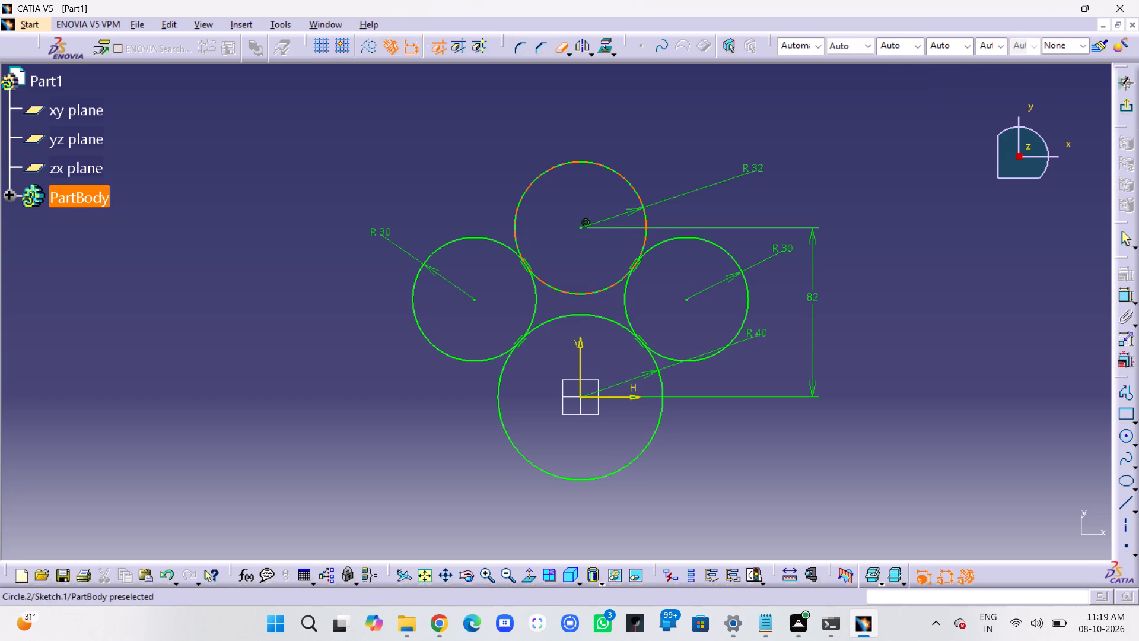
pyautogui.click(421, 323)
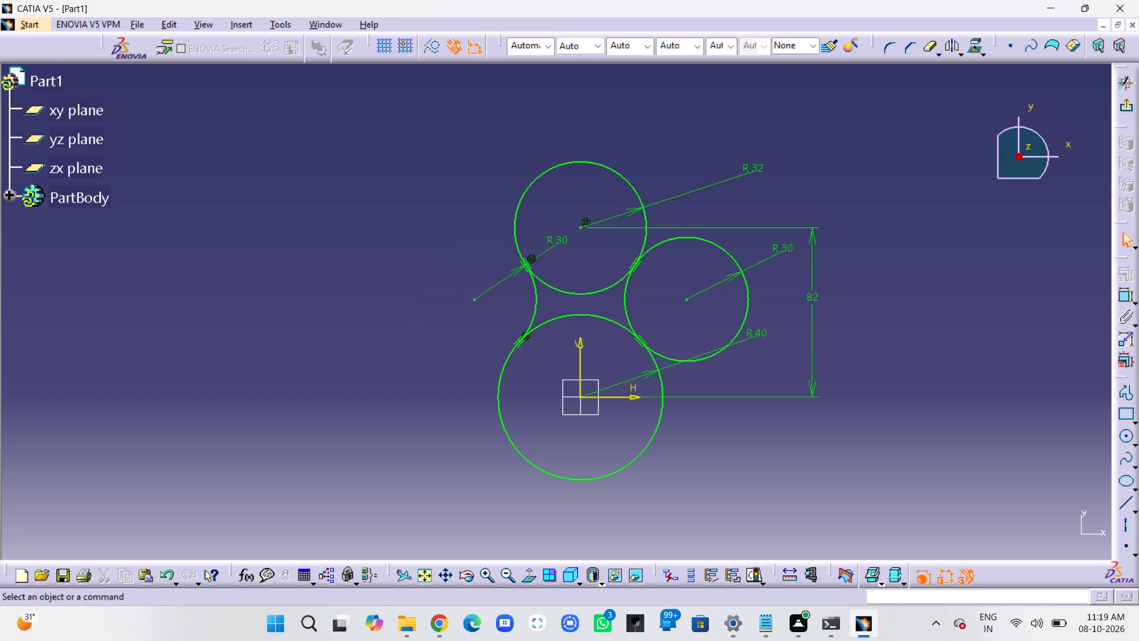
pyautogui.click(929, 46)
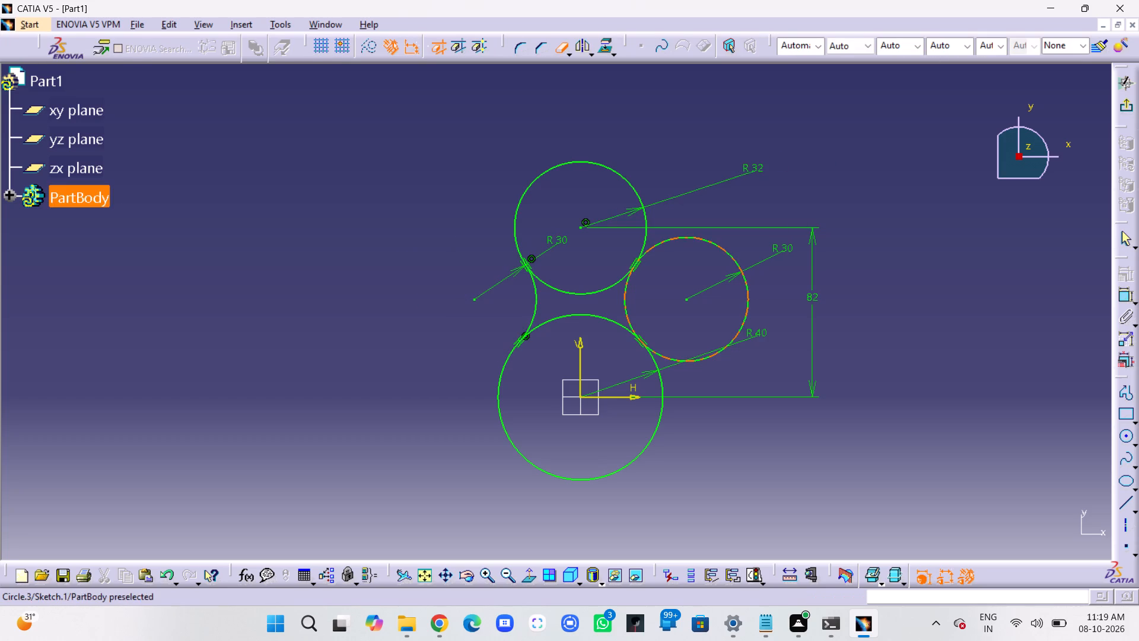
pyautogui.click(745, 301)
# Quick Trim the inner arcs of the R40 and R32 circles between the tangent side arcs to leave one closed outline.
pyautogui.click(927, 46)
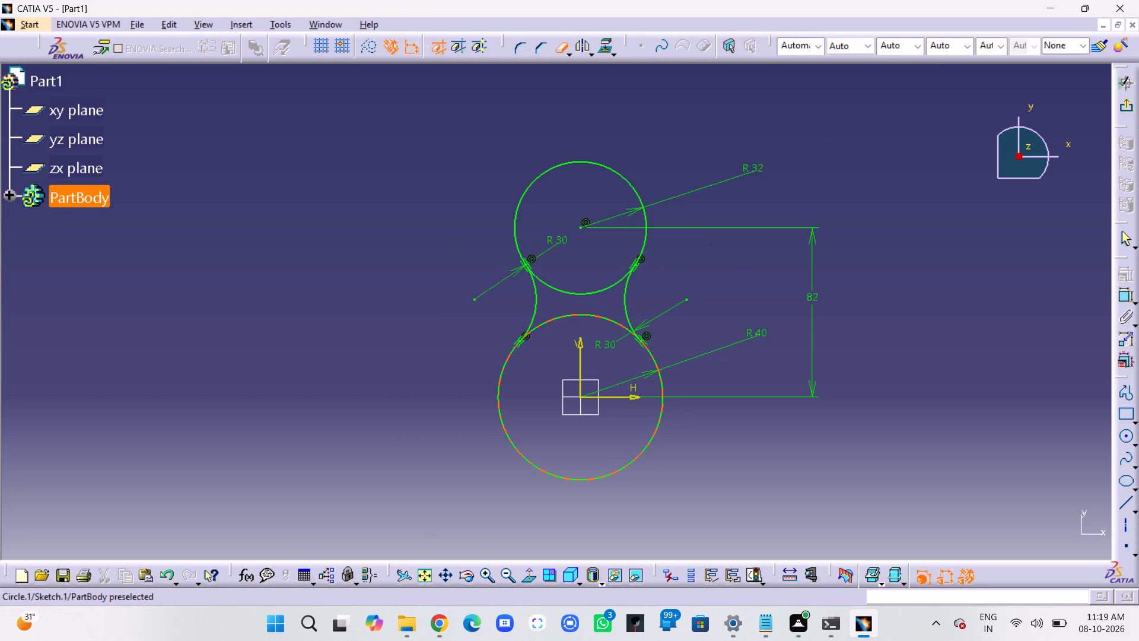
pyautogui.click(596, 315)
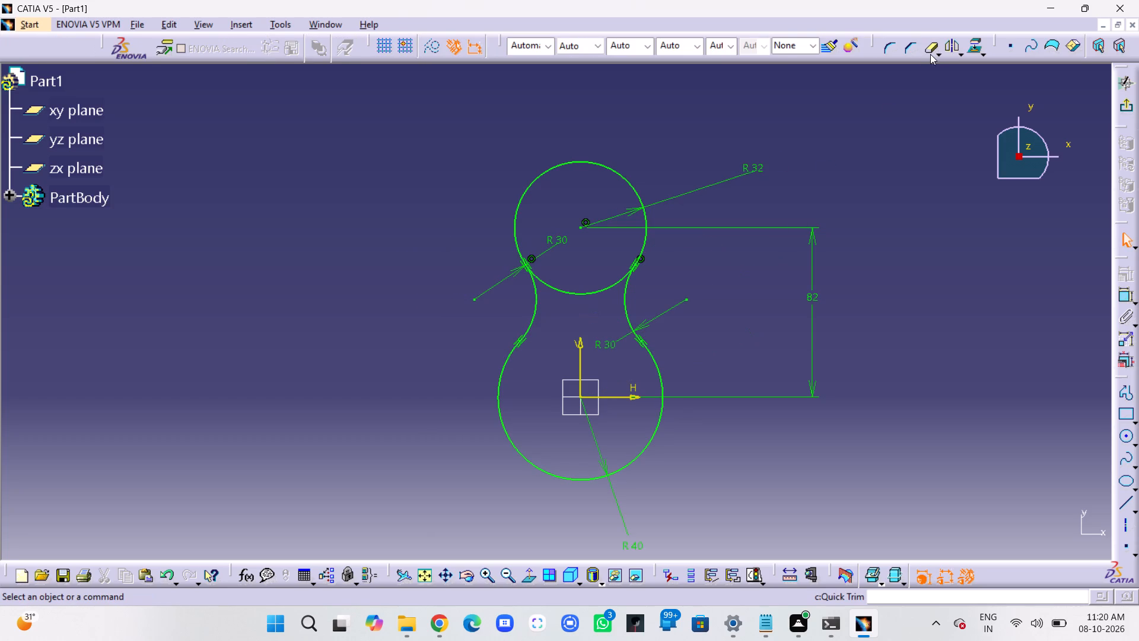
pyautogui.click(929, 49)
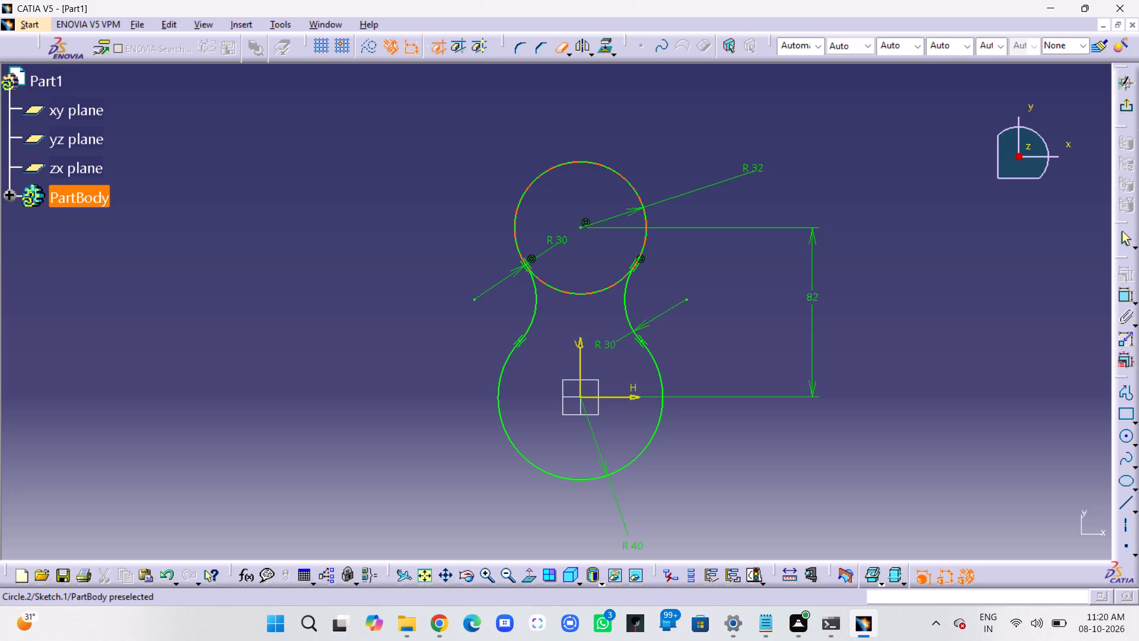
pyautogui.click(583, 294)
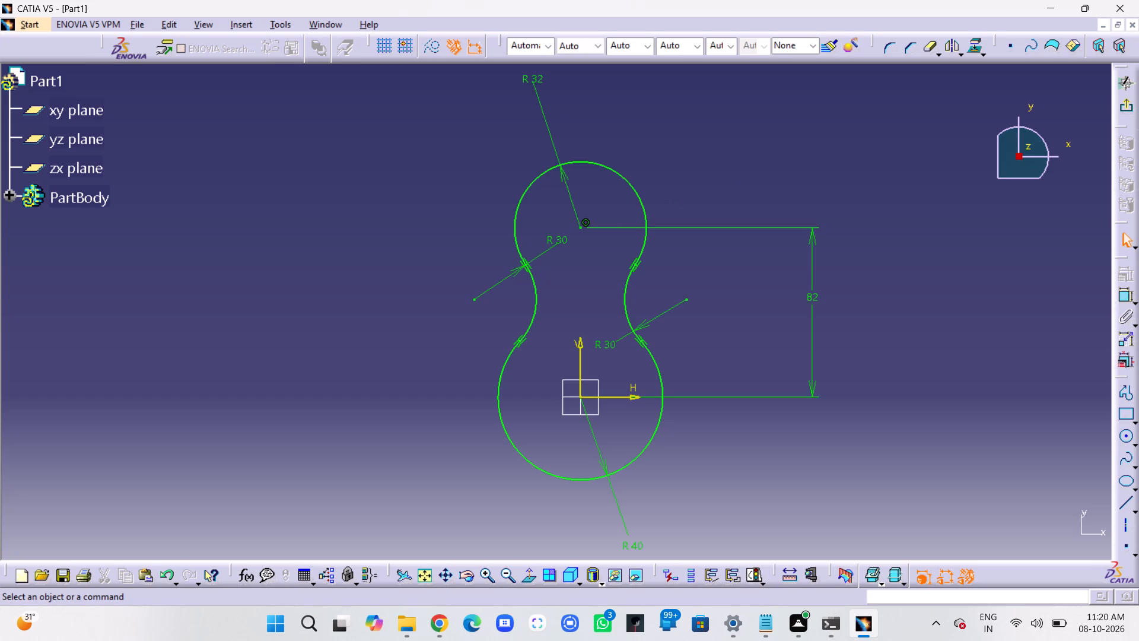
# Sketch a circle of about 18 mm radius centred on the vertical axis about 126 mm above the origin, overlapping the outline's top.
pyautogui.moveTo(703, 246); pyautogui.dragTo(703, 316, button='middle')
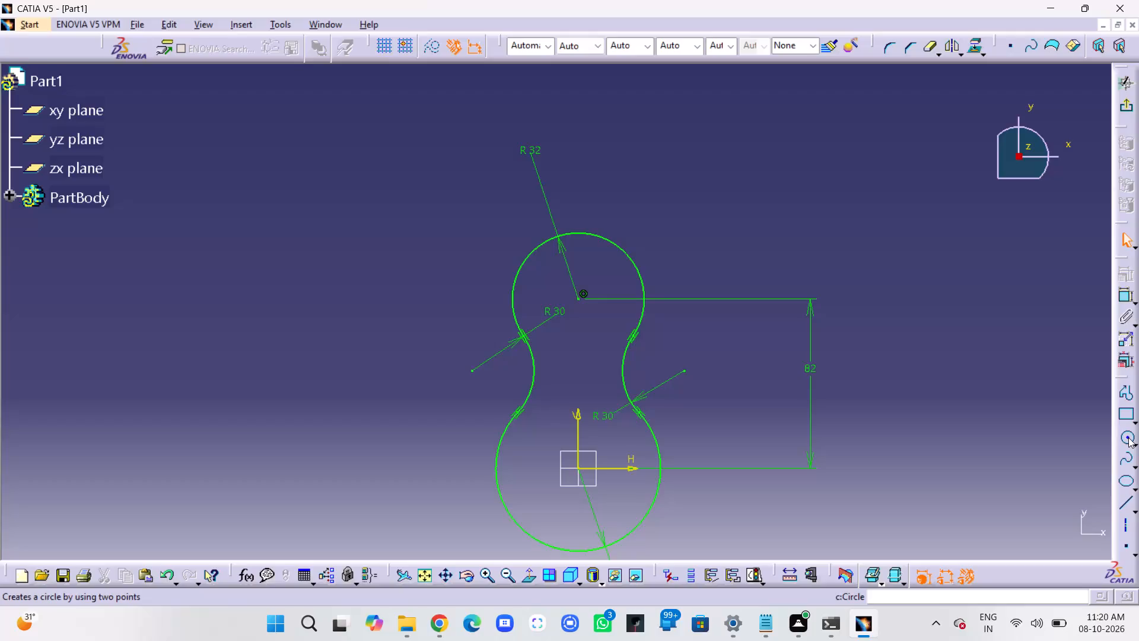
pyautogui.click(1128, 437)
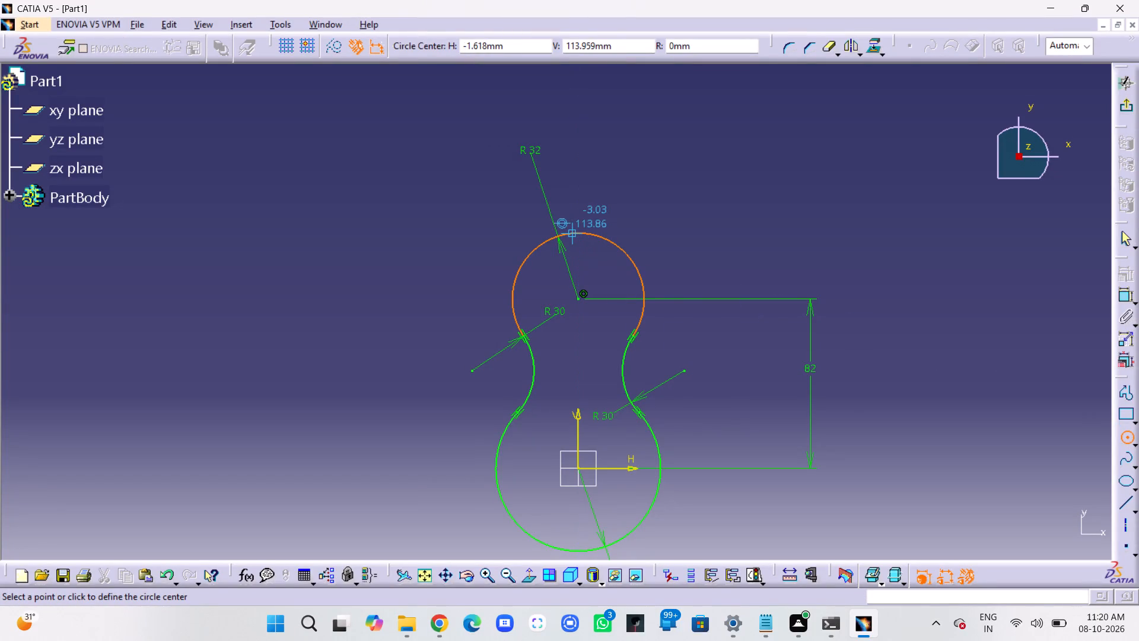
pyautogui.click(580, 210)
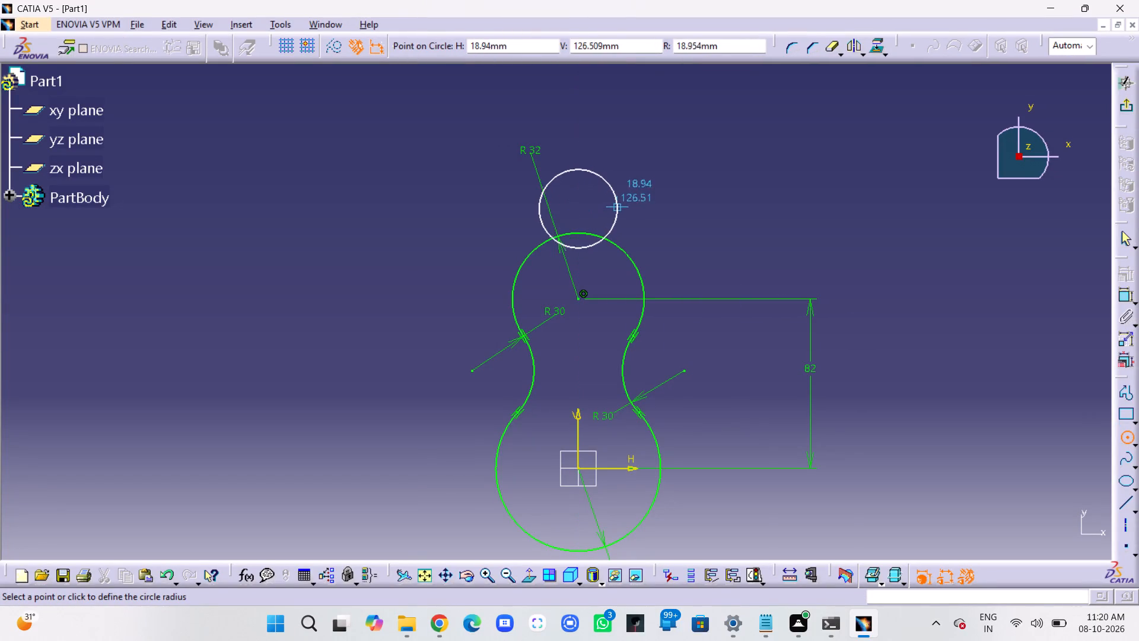
pyautogui.click(614, 205)
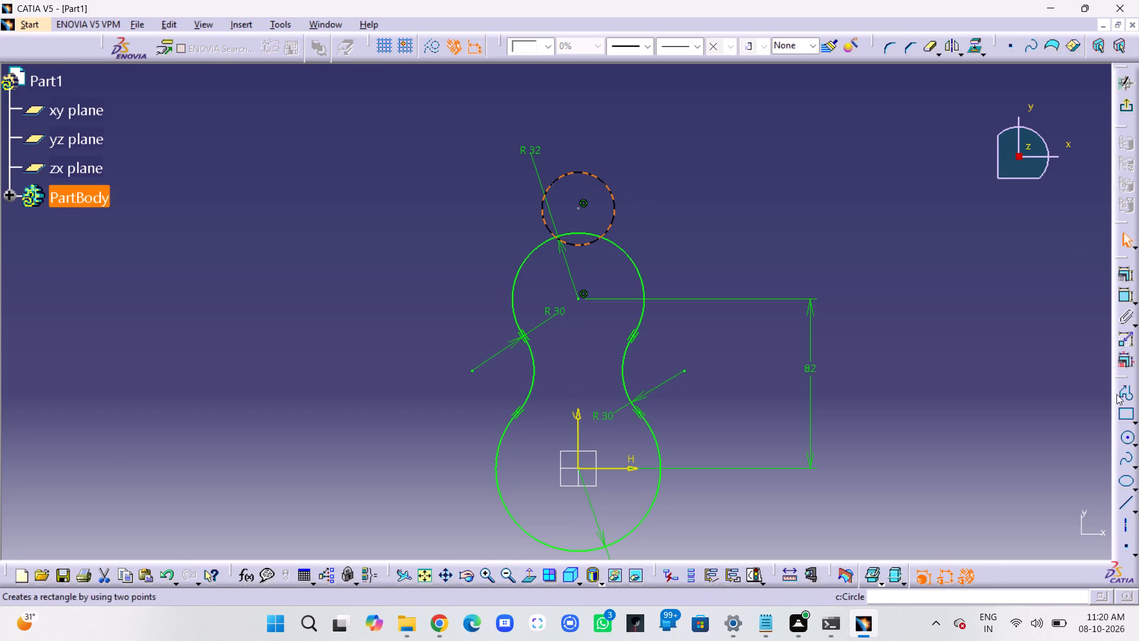
# Dimension the radius of the top circle and set it to 22 mm.
pyautogui.click(1127, 298)
pyautogui.click(714, 155)
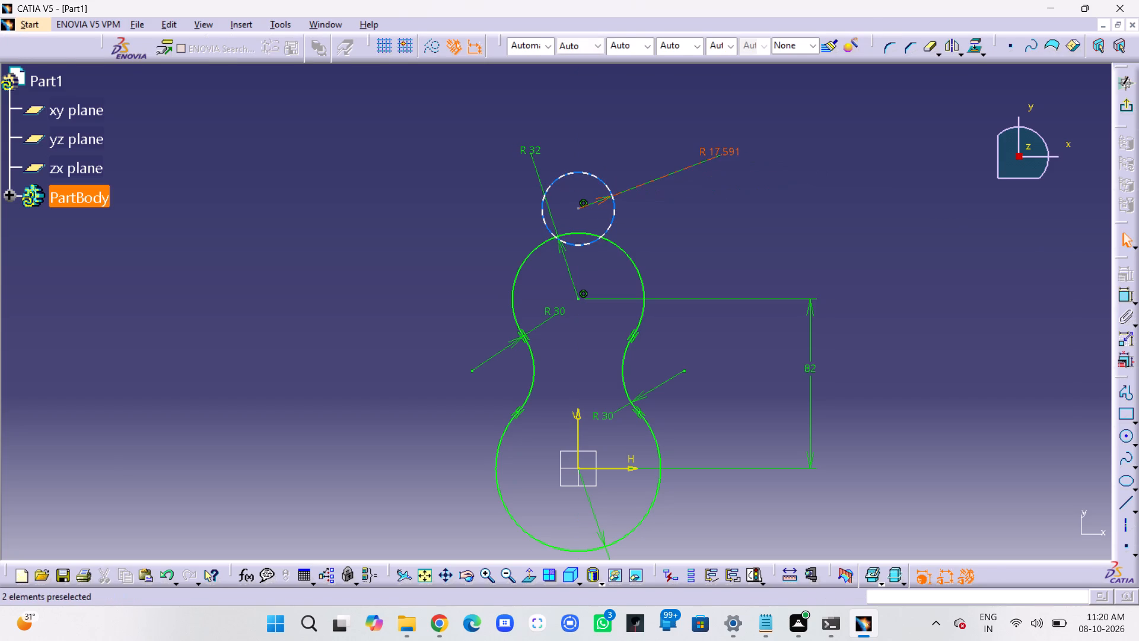
pyautogui.doubleClick(729, 151)
pyautogui.write('22')
pyautogui.press('Return')
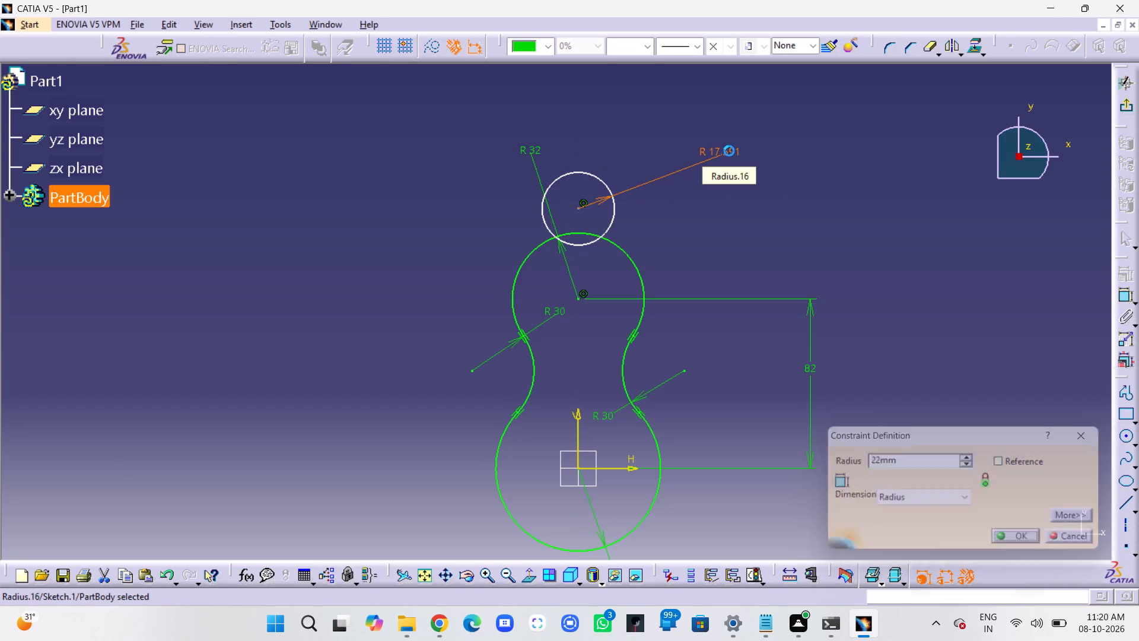
pyautogui.click(814, 213)
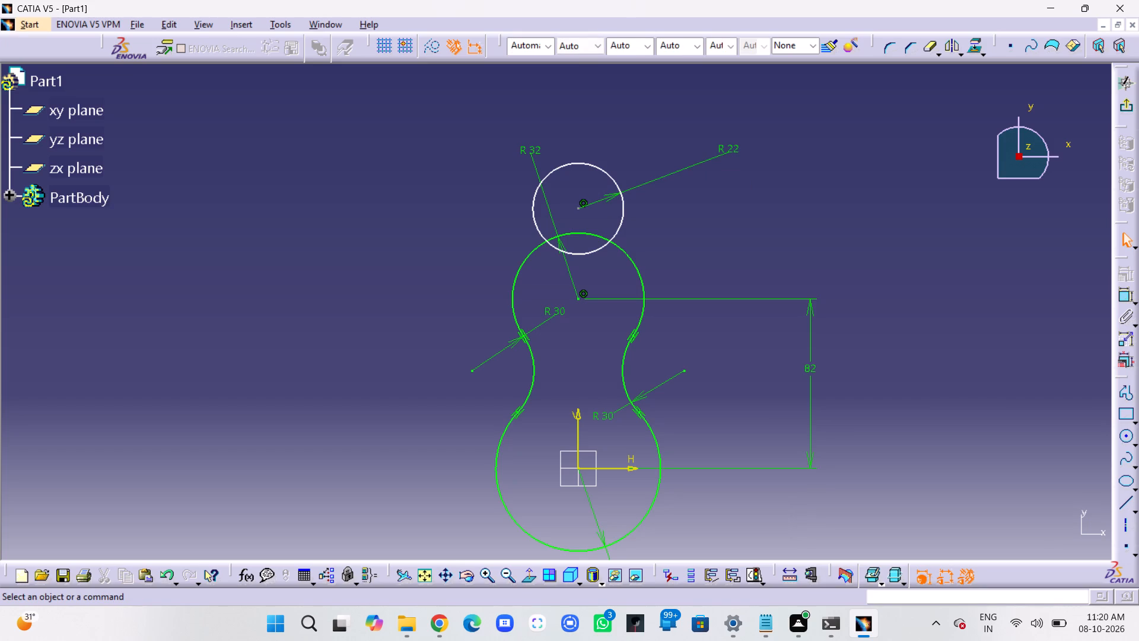
# Dimension the vertical distance between the centres of the R32 arc and the R22 circle and set it to 28 mm.
pyautogui.click(1122, 296)
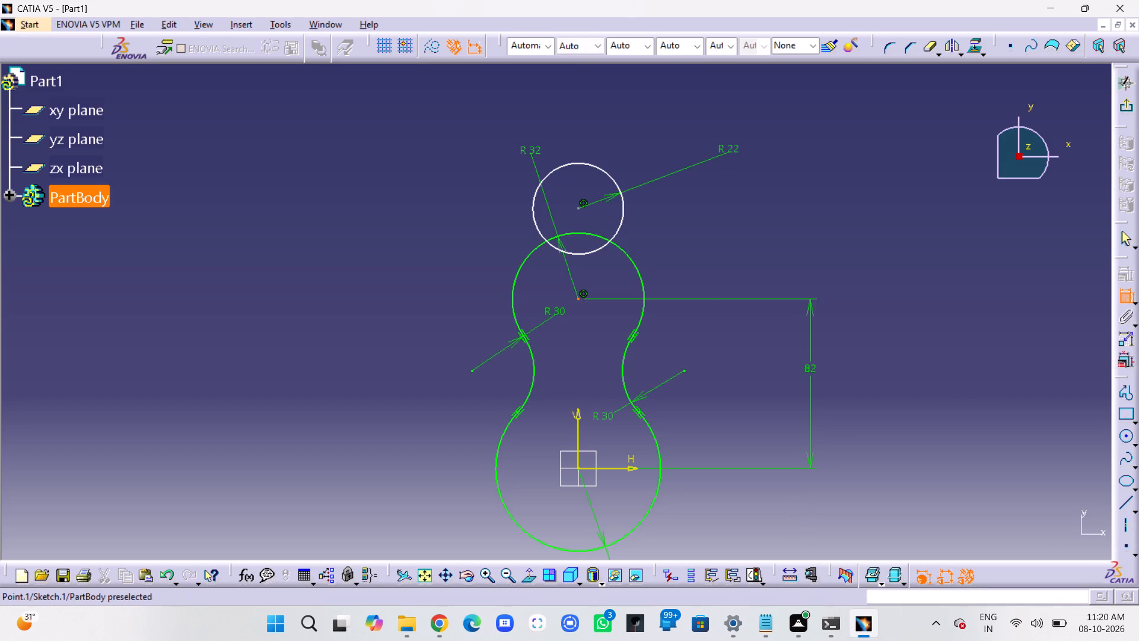
pyautogui.click(580, 298)
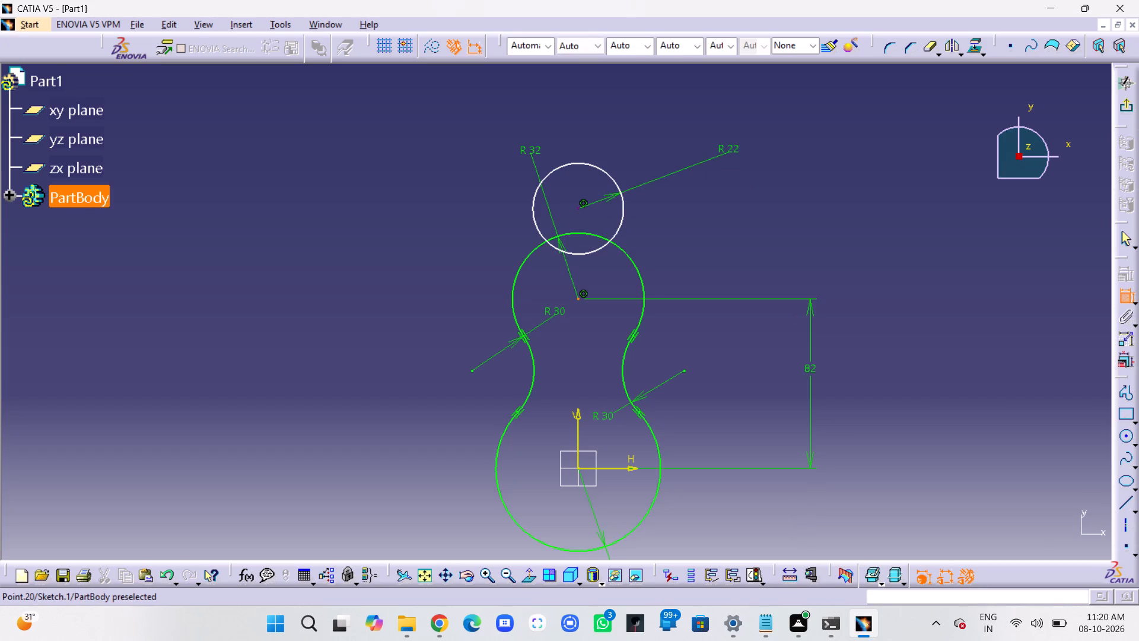
pyautogui.click(578, 207)
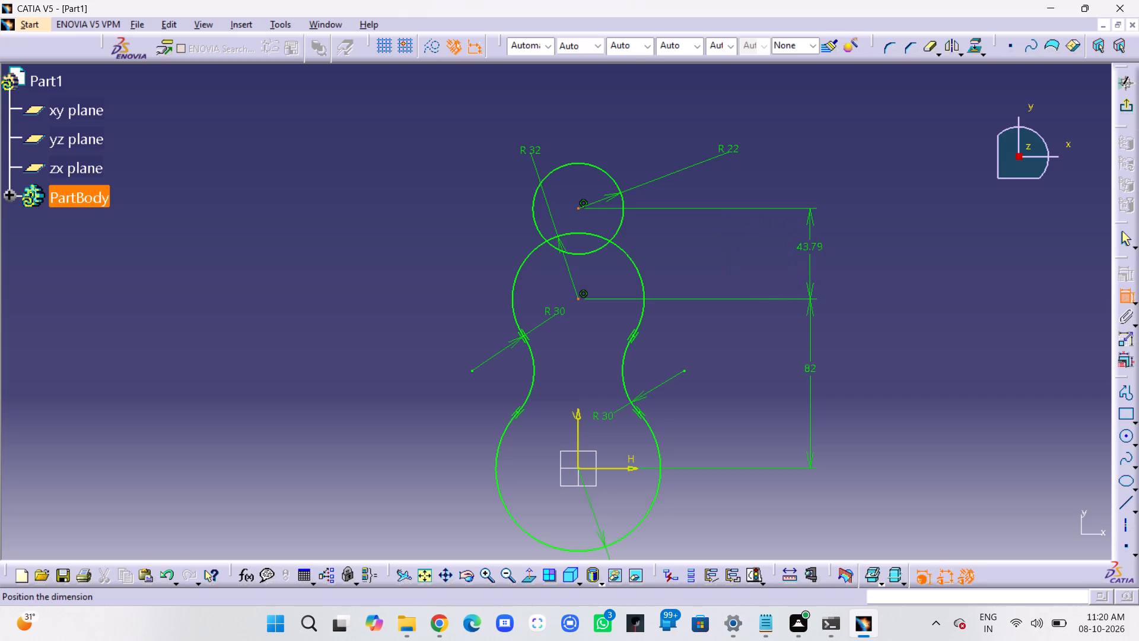
pyautogui.click(812, 250)
pyautogui.doubleClick(819, 249)
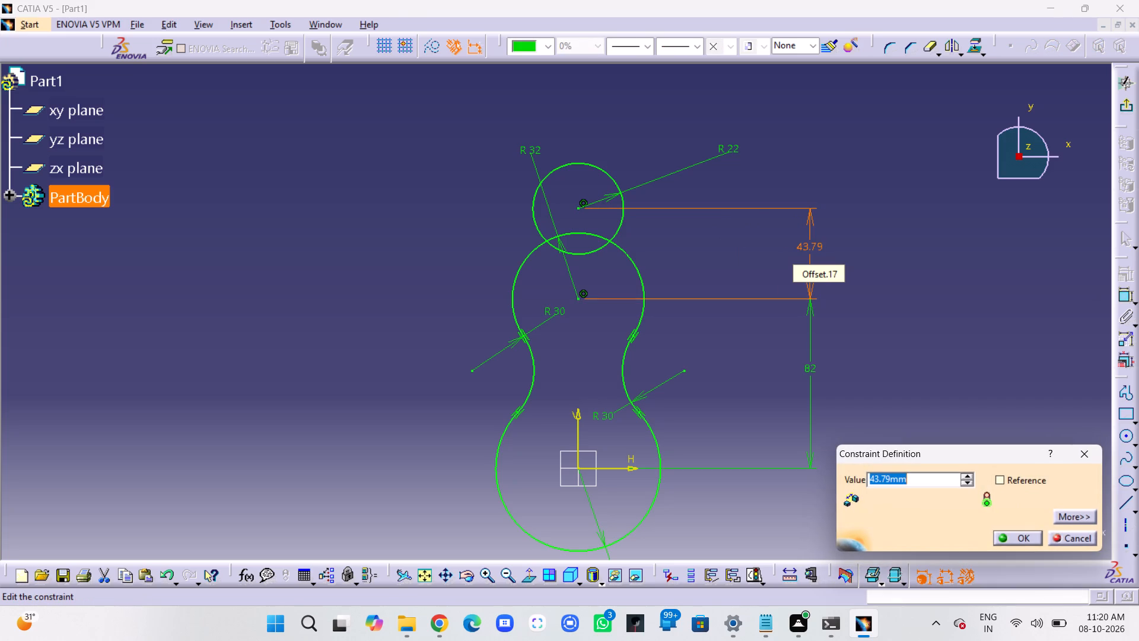
pyautogui.write('28')
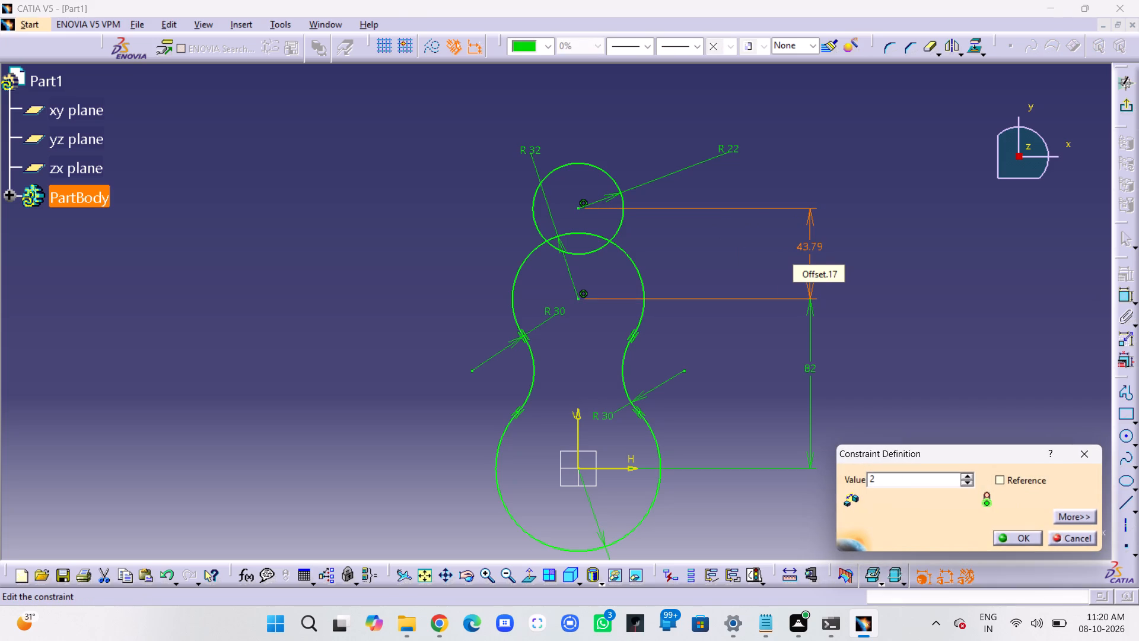
pyautogui.press('Return')
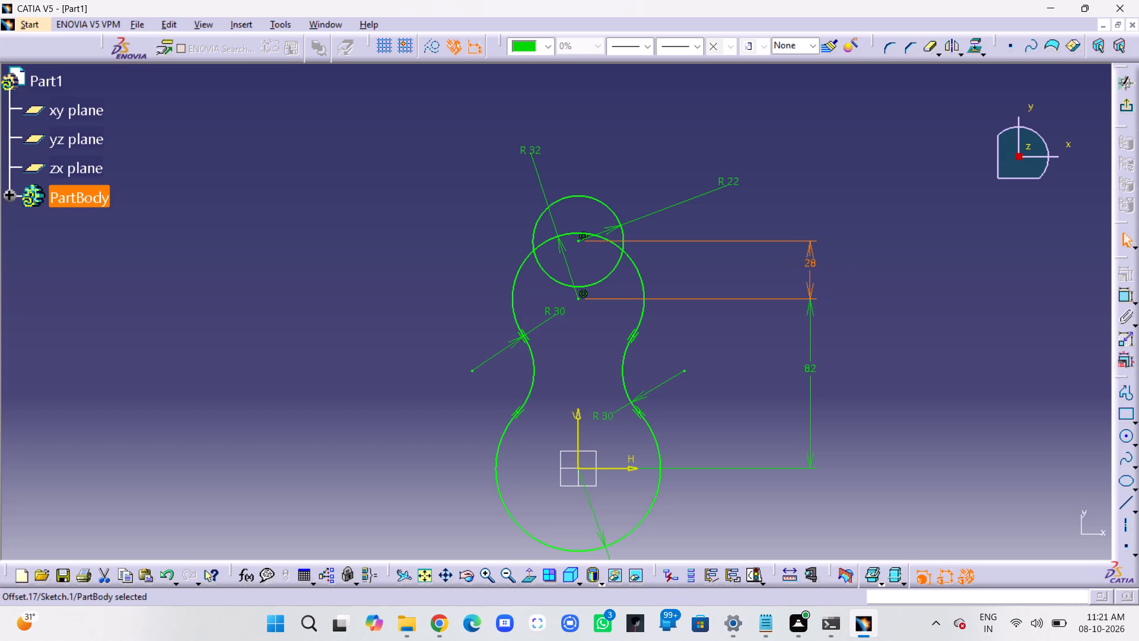
pyautogui.click(879, 198)
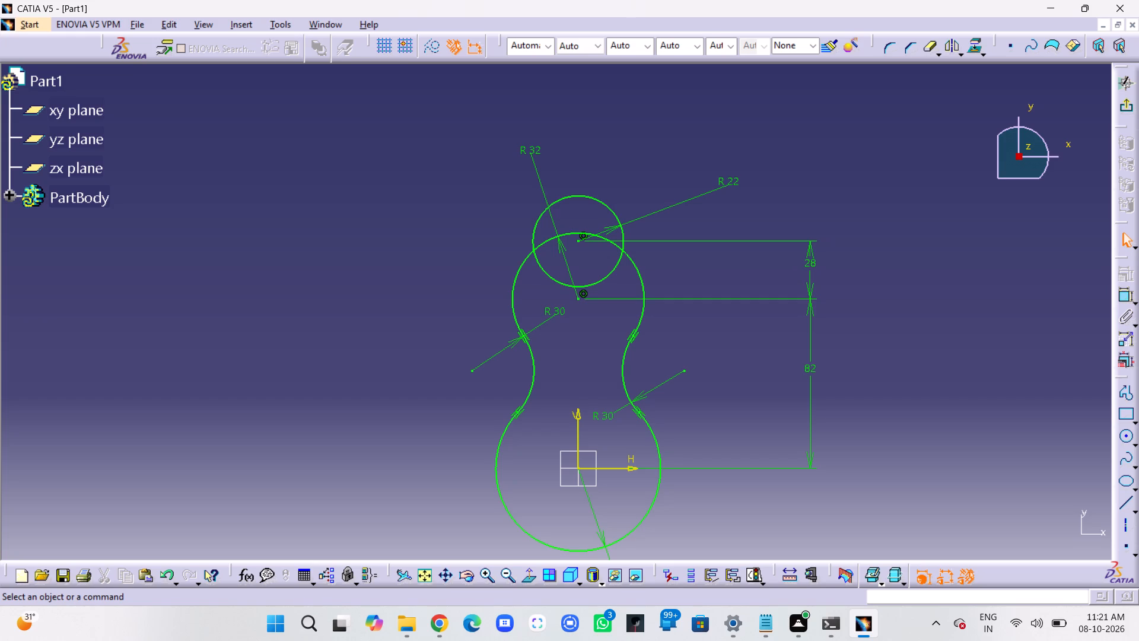
# Sketch a slanted line about 19 mm long on the positive-H side, from beside the R32 arc up to beside the R22 circle.
pyautogui.click(1127, 502)
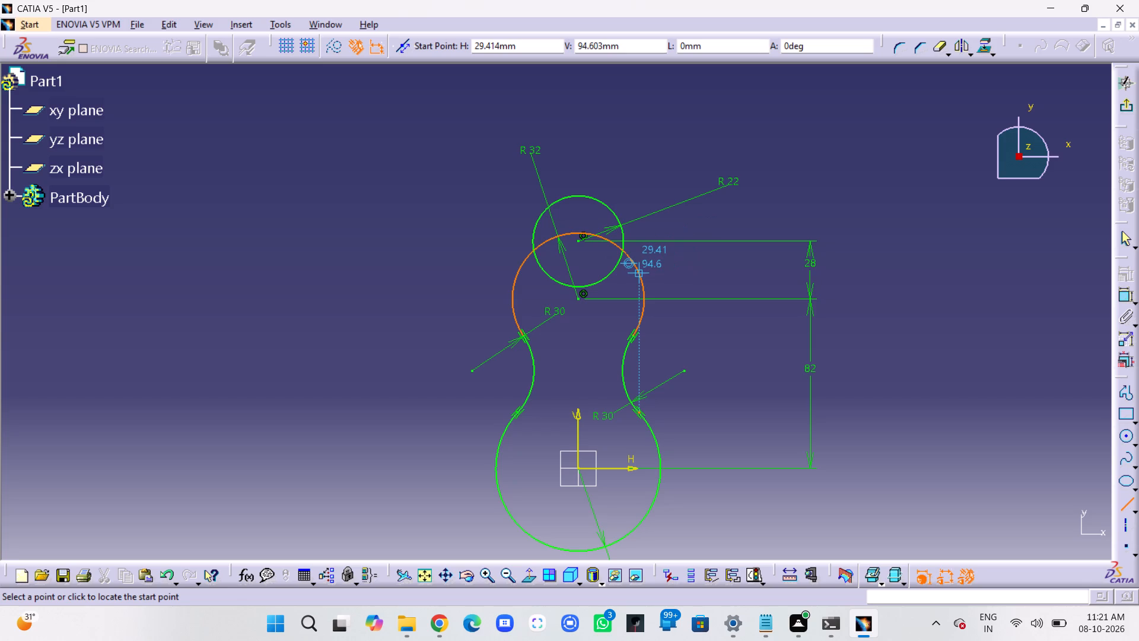
pyautogui.moveTo(640, 258); pyautogui.dragTo(645, 181, button='middle')
pyautogui.rightClick(640, 258)
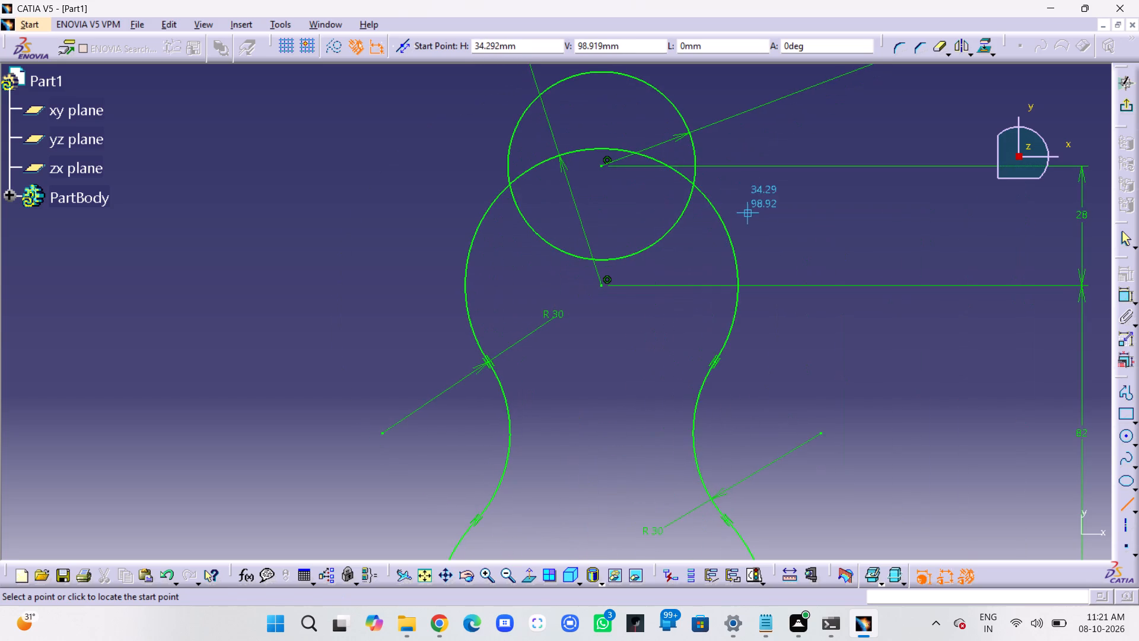
pyautogui.moveTo(747, 212); pyautogui.dragTo(691, 294, button='middle')
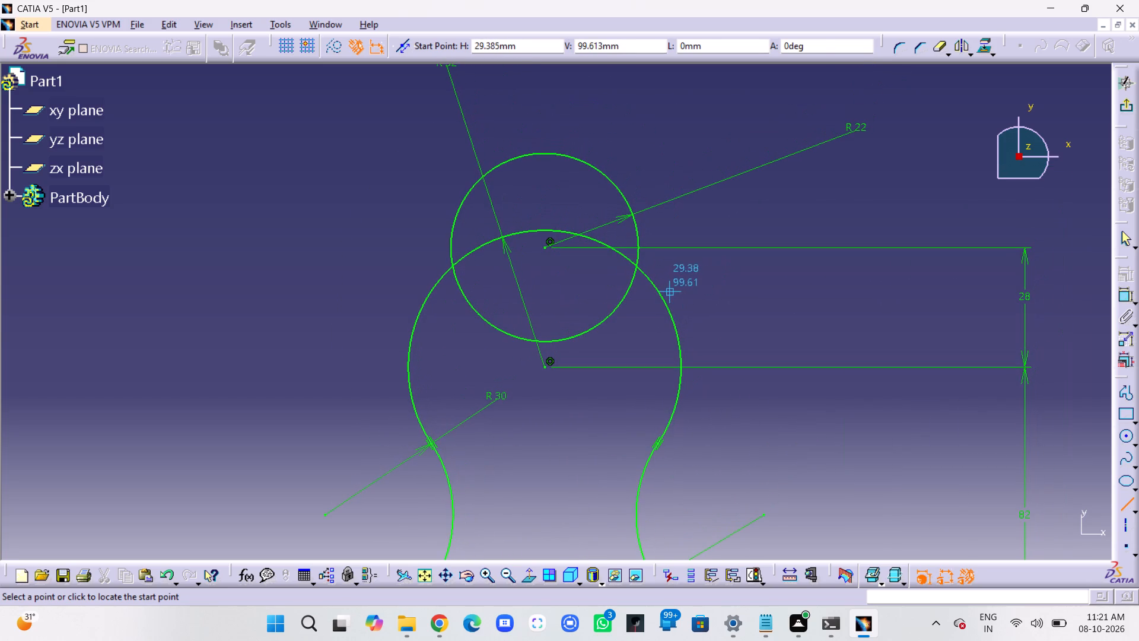
pyautogui.click(672, 293)
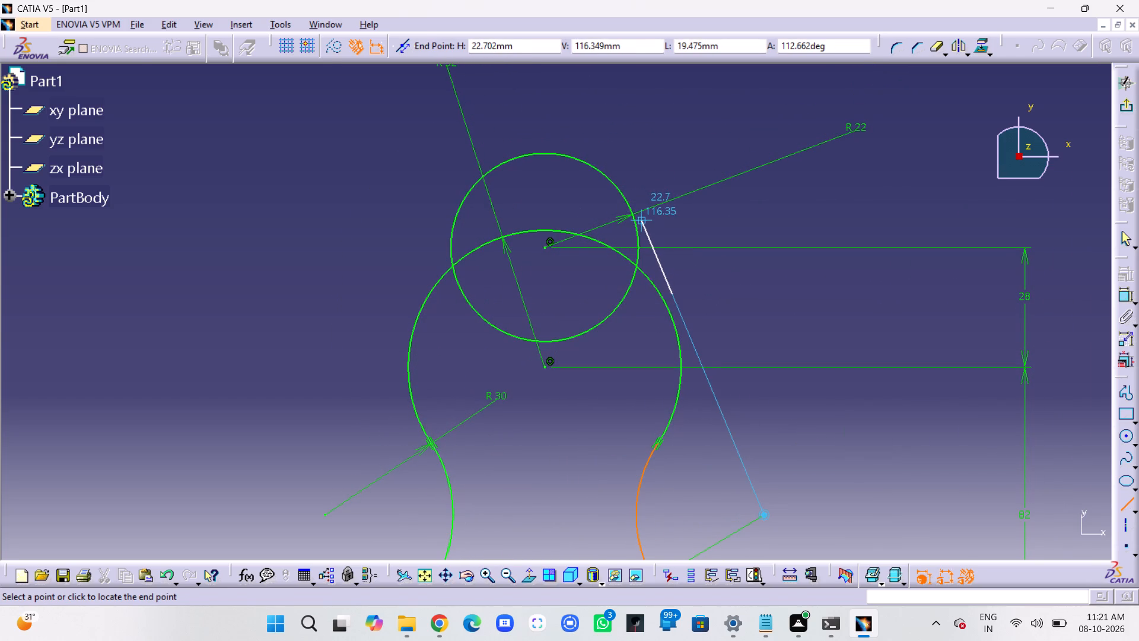
pyautogui.click(642, 220)
pyautogui.click(688, 124)
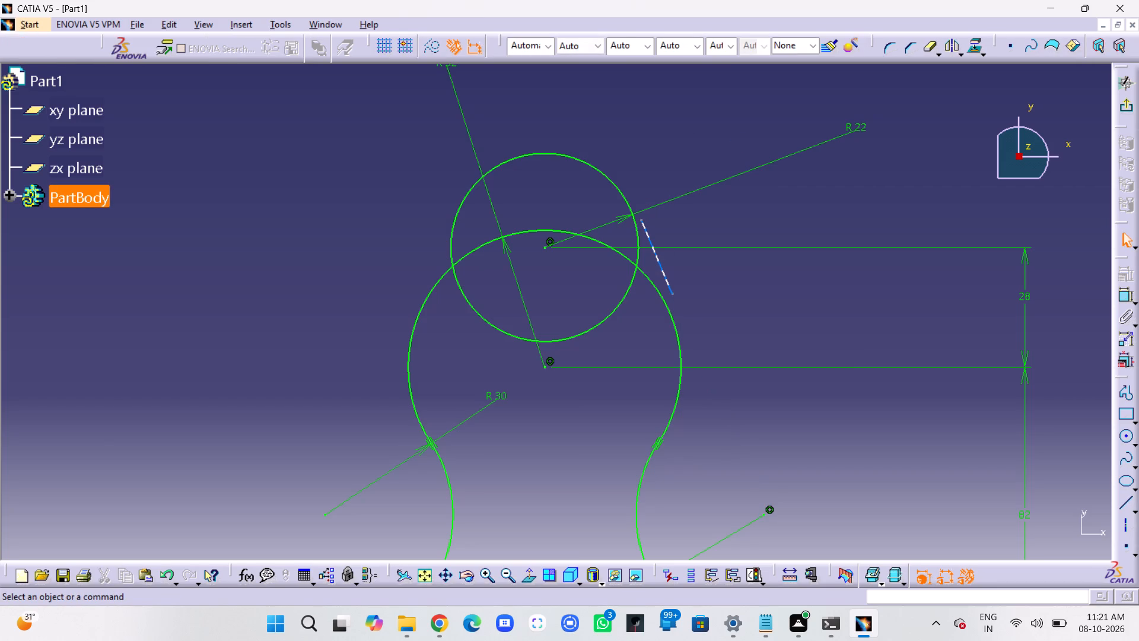
# Constrain the slanted line tangent to the R32 arc.
pyautogui.keyDown('ctrl'); pyautogui.click(670, 287); pyautogui.keyUp('ctrl')
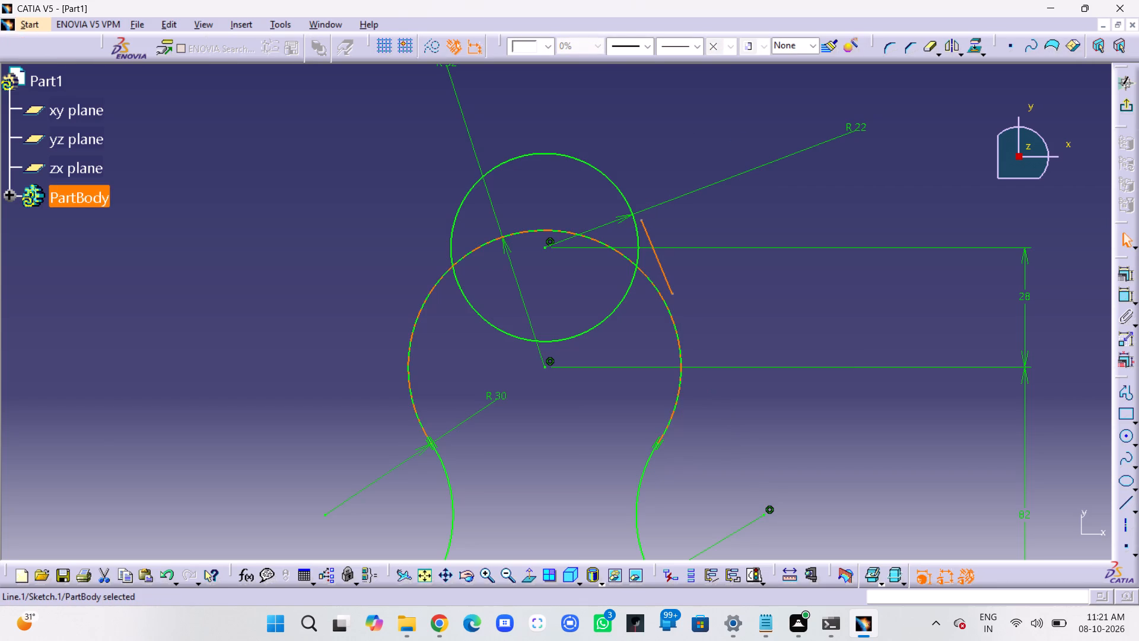
pyautogui.keyDown('ctrl'); pyautogui.click(664, 299); pyautogui.keyUp('ctrl')
pyautogui.click(1128, 278)
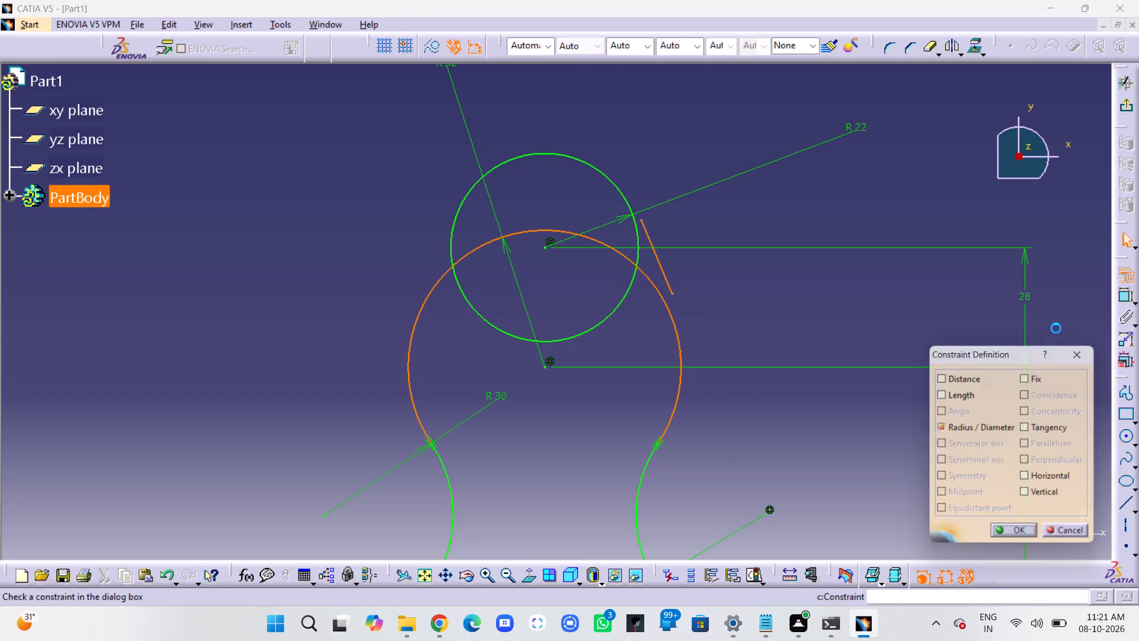
pyautogui.click(1048, 427)
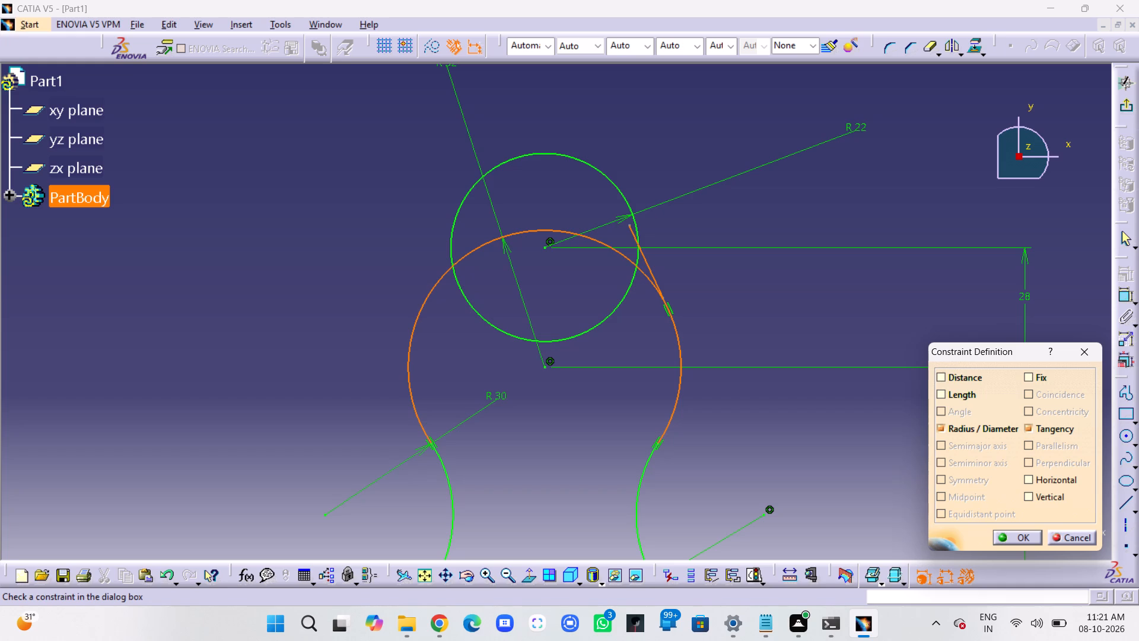
pyautogui.click(1021, 532)
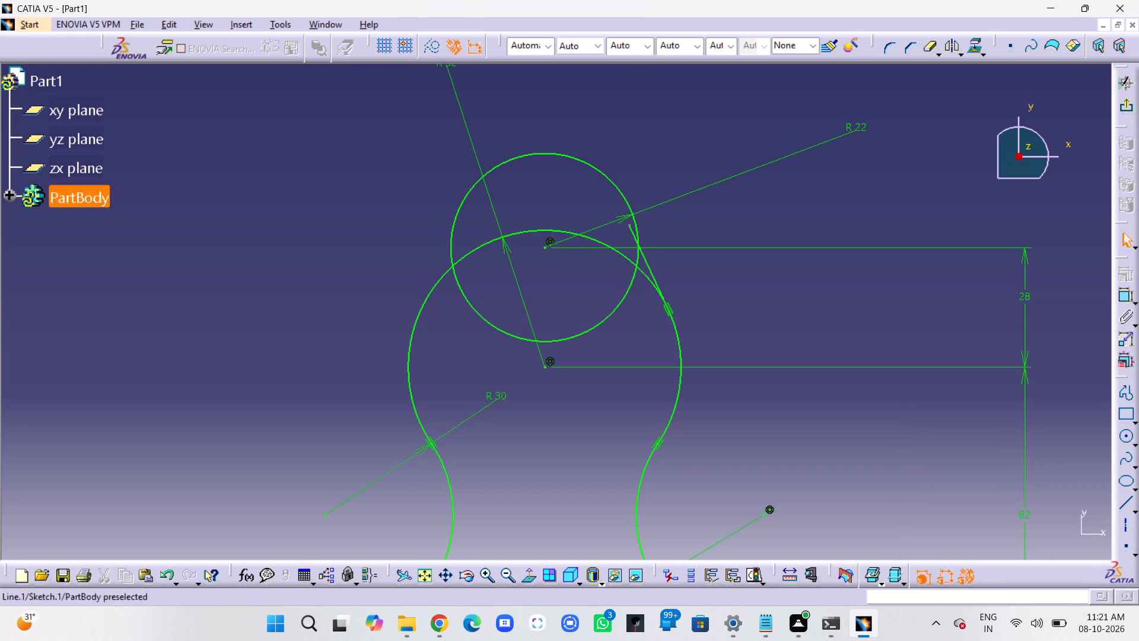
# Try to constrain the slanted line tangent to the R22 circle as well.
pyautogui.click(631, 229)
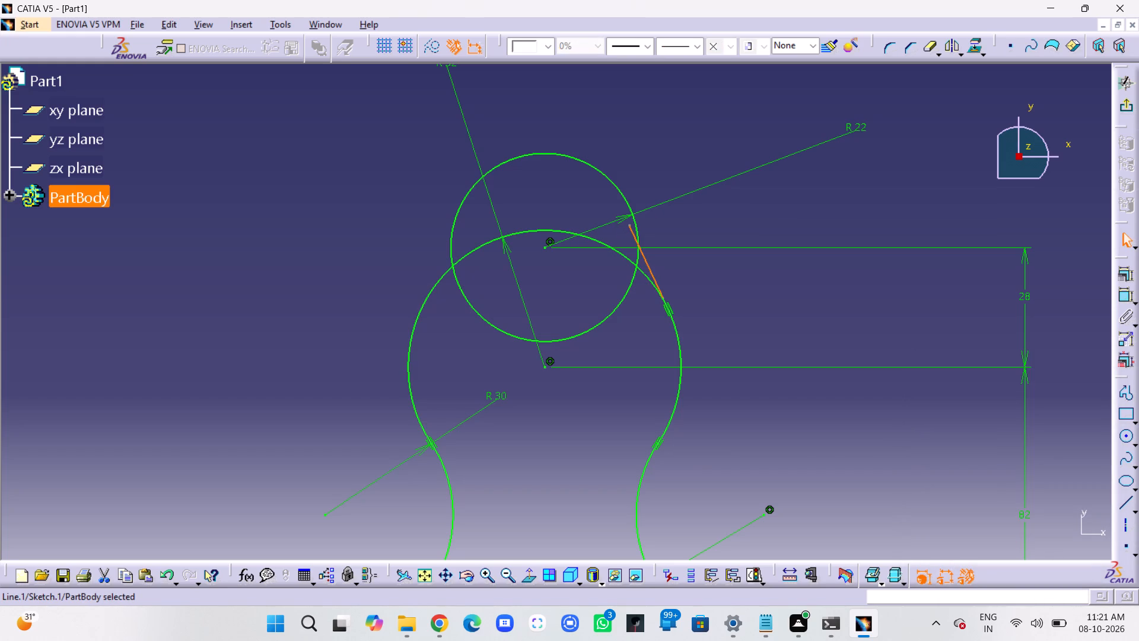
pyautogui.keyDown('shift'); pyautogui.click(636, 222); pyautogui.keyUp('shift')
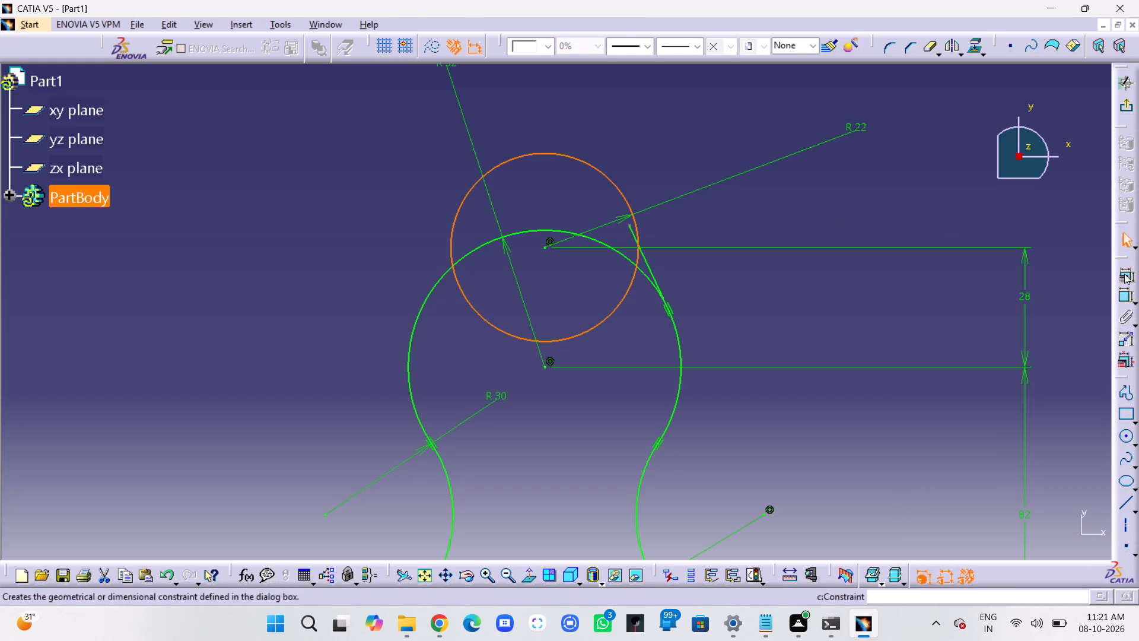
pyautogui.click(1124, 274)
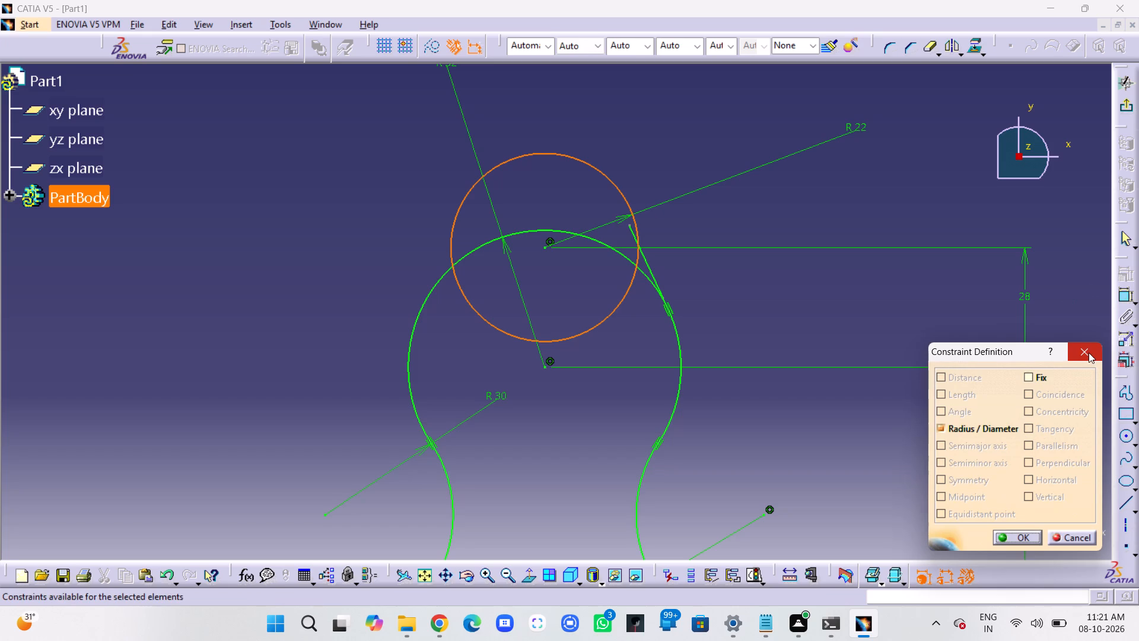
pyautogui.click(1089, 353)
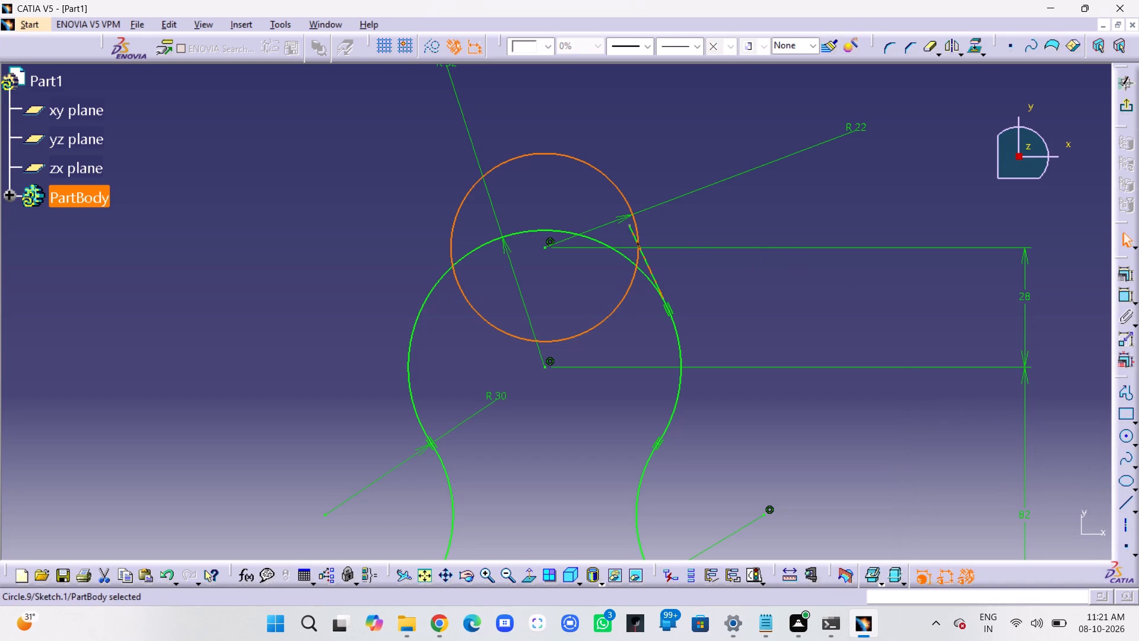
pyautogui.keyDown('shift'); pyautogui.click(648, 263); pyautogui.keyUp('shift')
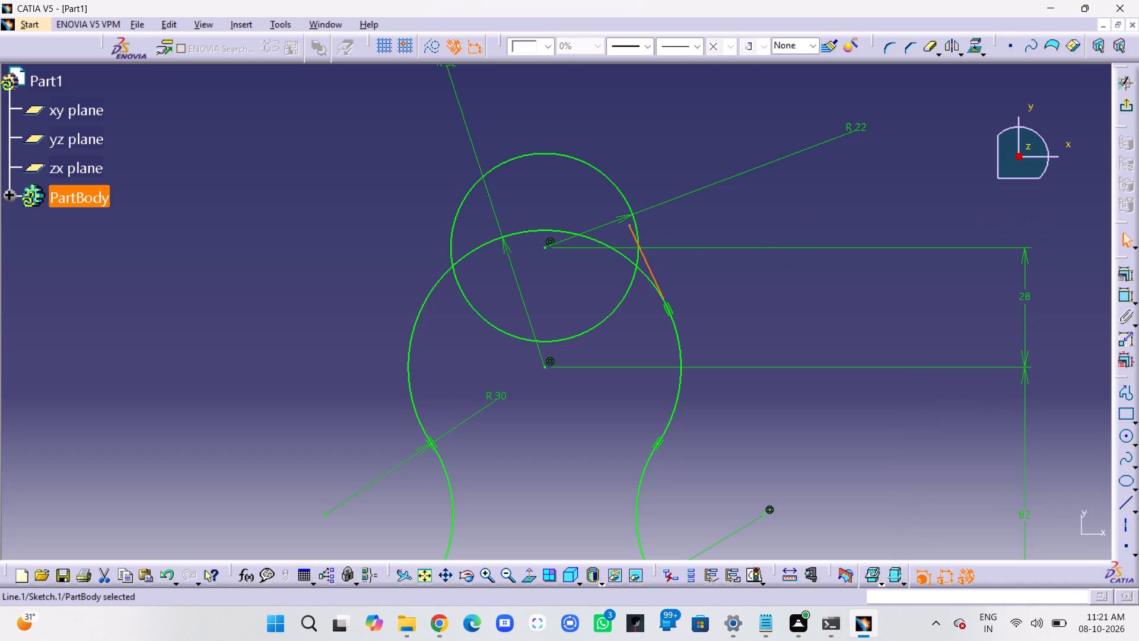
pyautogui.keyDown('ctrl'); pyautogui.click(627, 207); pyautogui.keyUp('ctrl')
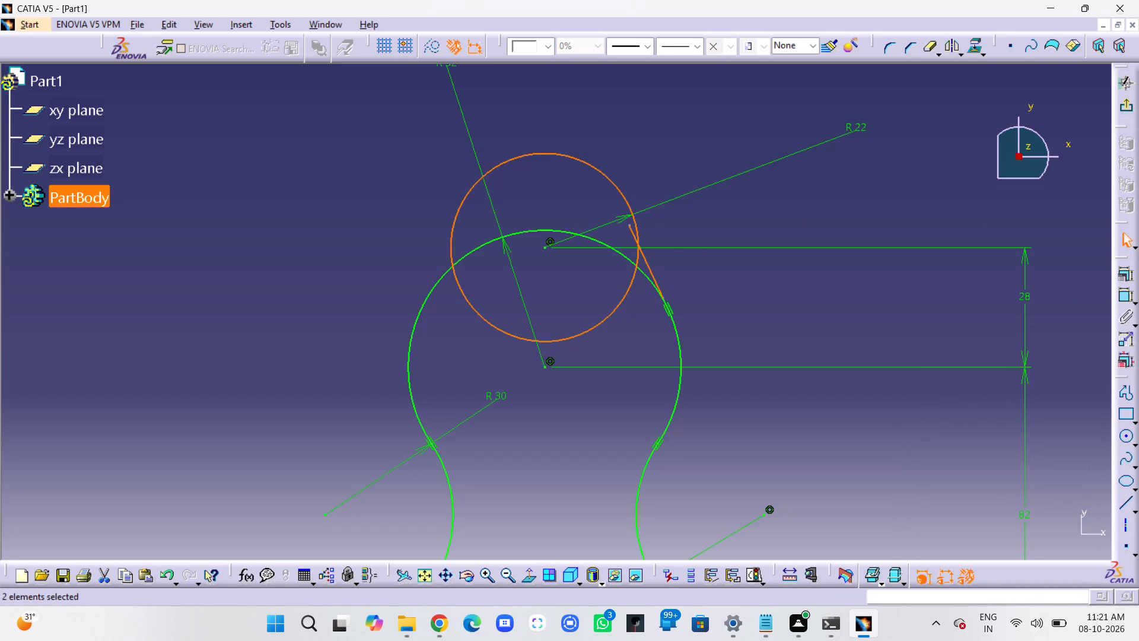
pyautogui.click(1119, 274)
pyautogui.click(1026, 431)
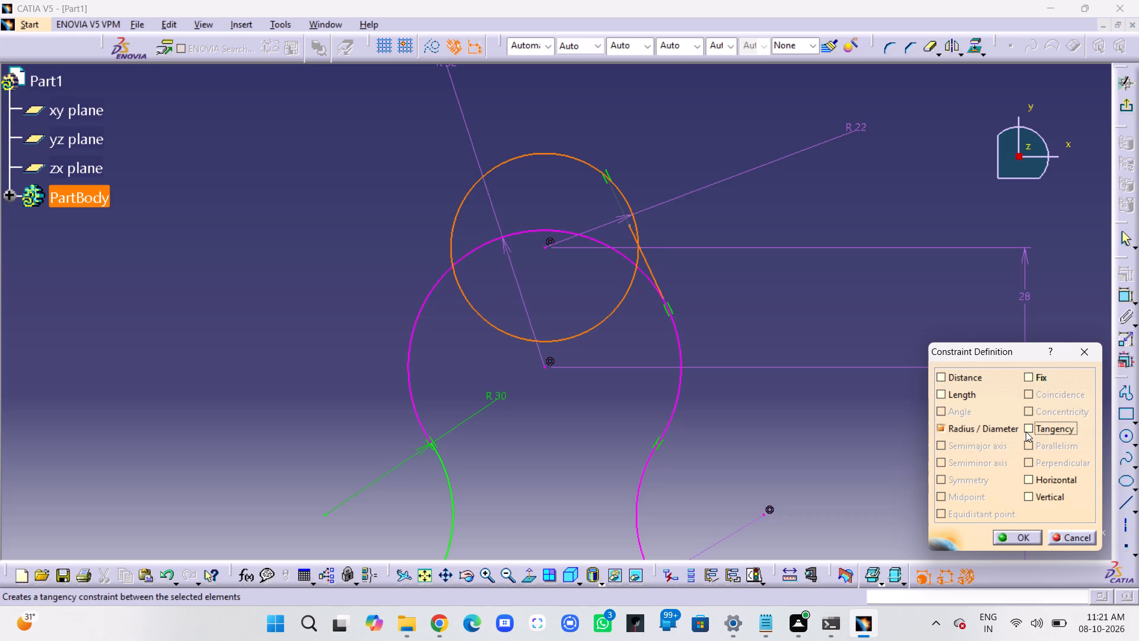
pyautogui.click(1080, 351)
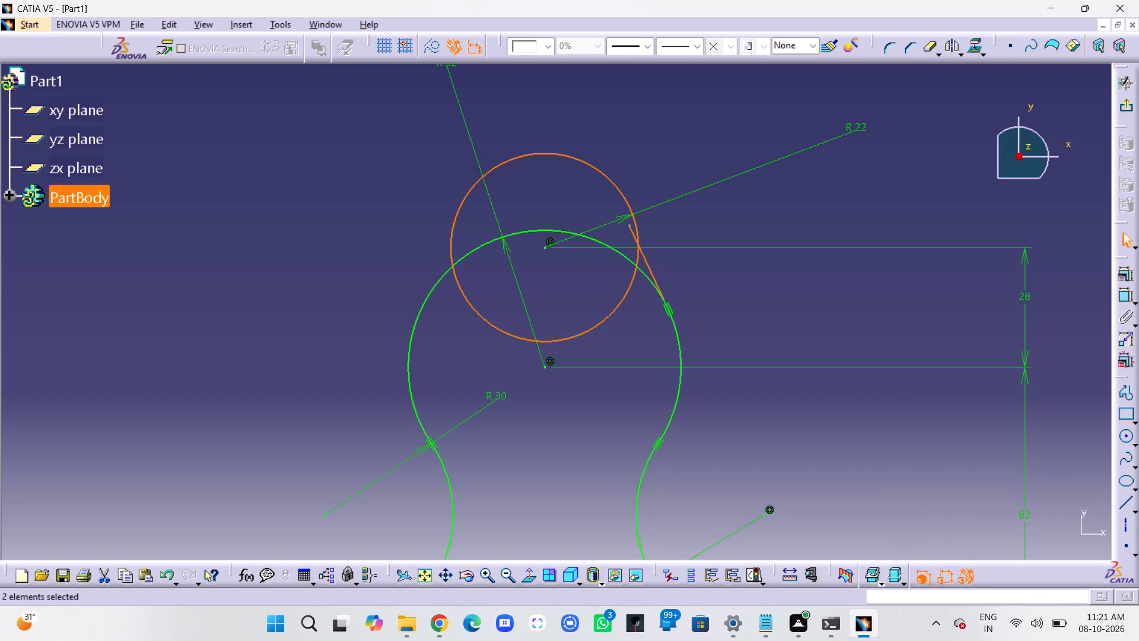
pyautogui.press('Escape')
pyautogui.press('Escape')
# Move the slanted line's upper endpoint down along the line to just outside the R22 circle.
pyautogui.moveTo(629, 227); pyautogui.dragTo(632, 227)
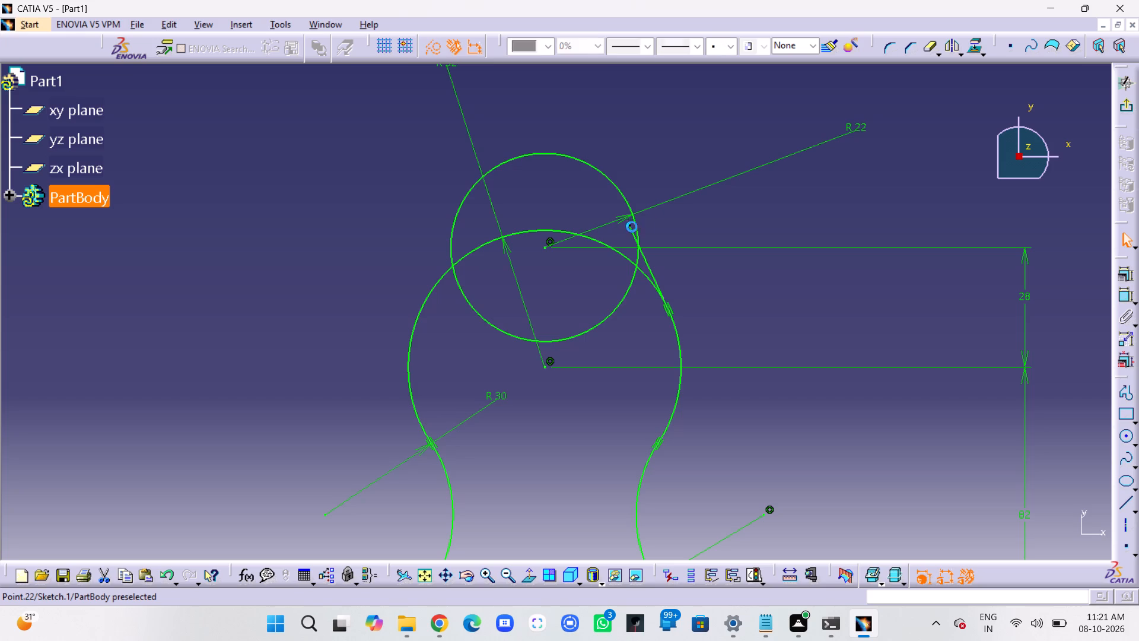
pyautogui.moveTo(632, 227); pyautogui.dragTo(659, 234)
pyautogui.moveTo(659, 234); pyautogui.dragTo(666, 240)
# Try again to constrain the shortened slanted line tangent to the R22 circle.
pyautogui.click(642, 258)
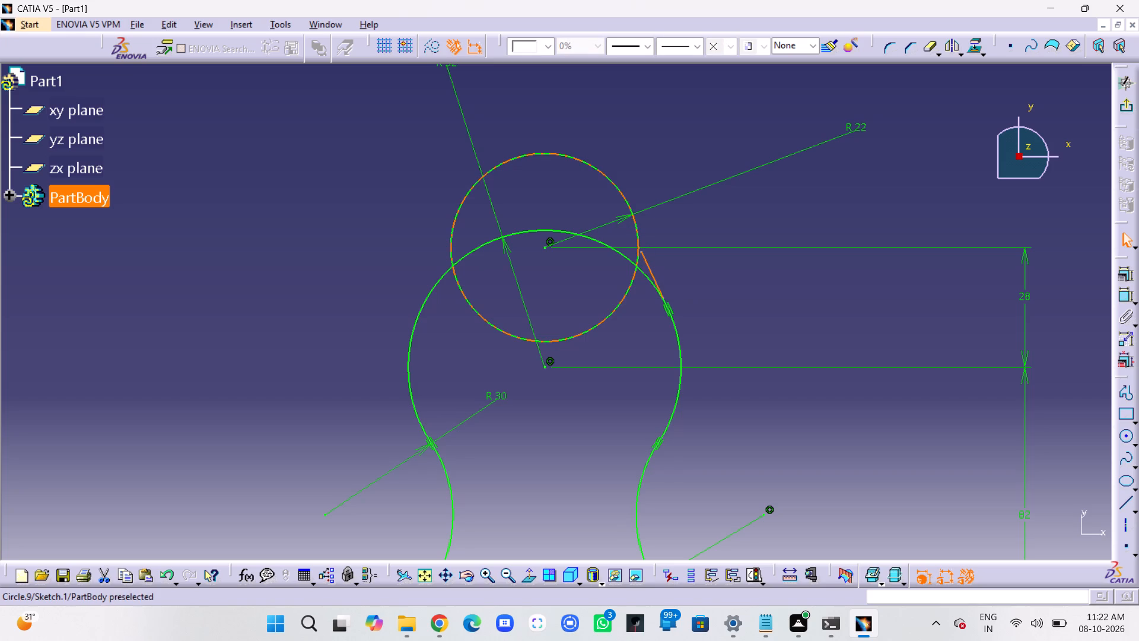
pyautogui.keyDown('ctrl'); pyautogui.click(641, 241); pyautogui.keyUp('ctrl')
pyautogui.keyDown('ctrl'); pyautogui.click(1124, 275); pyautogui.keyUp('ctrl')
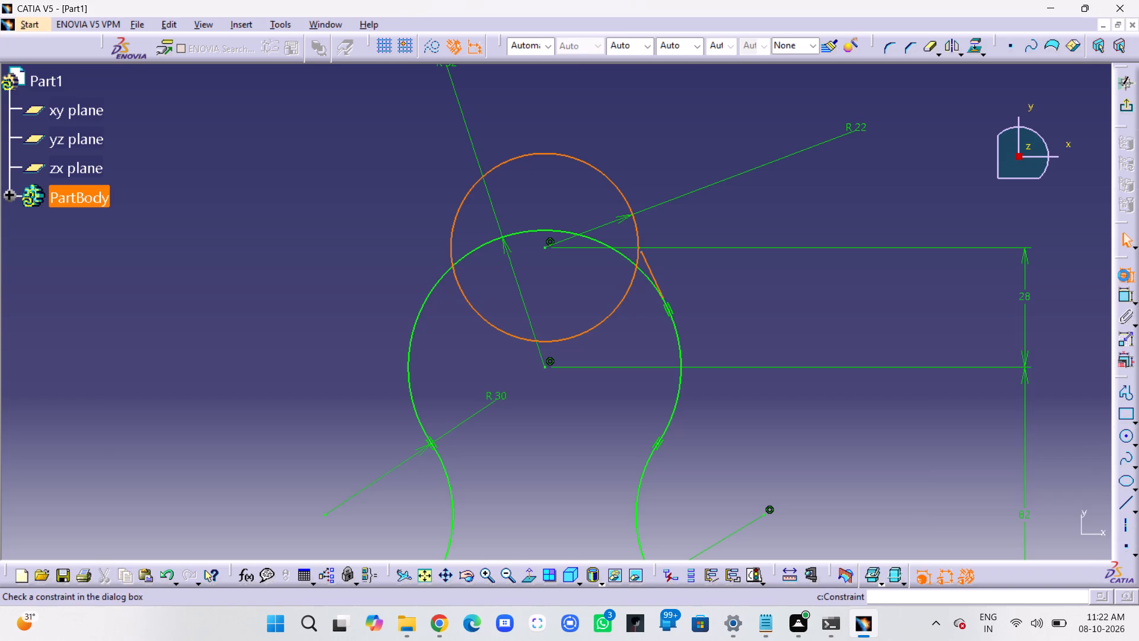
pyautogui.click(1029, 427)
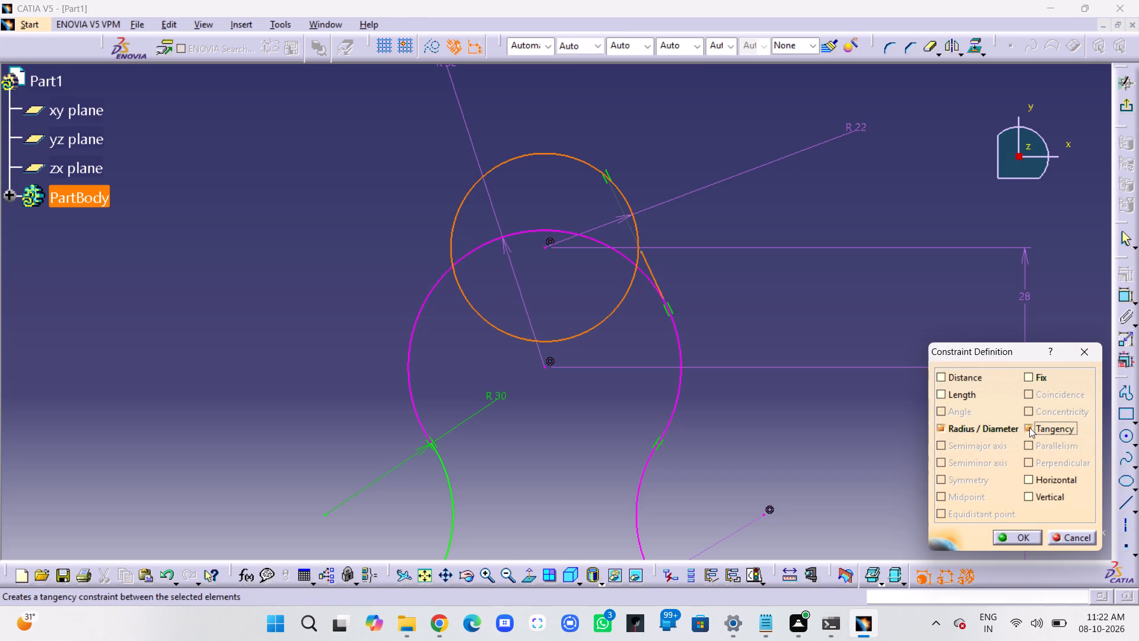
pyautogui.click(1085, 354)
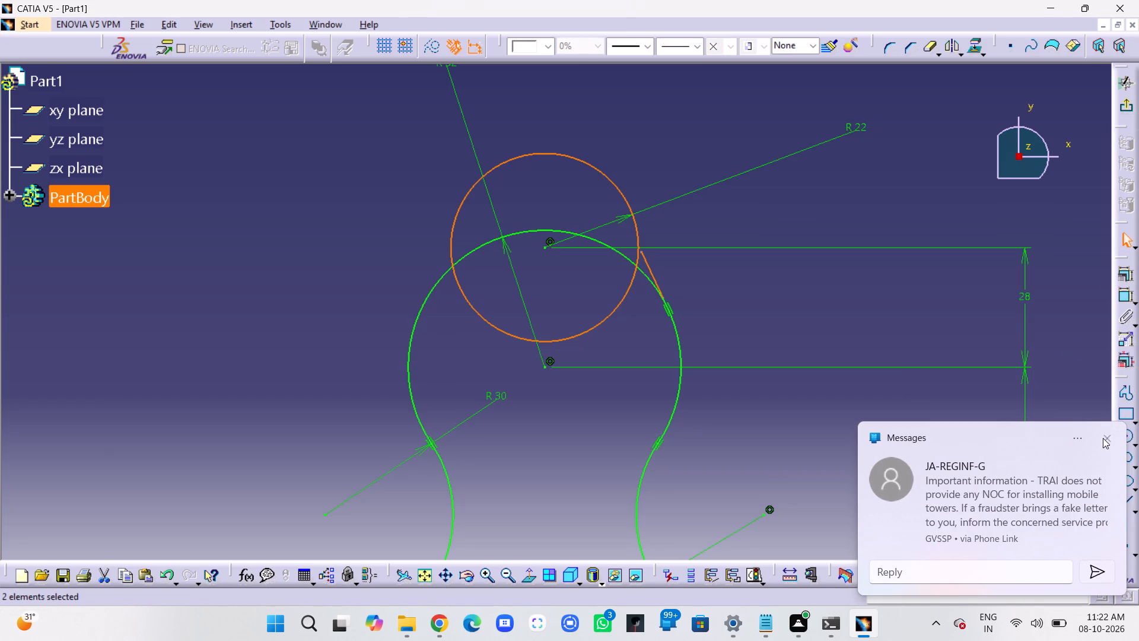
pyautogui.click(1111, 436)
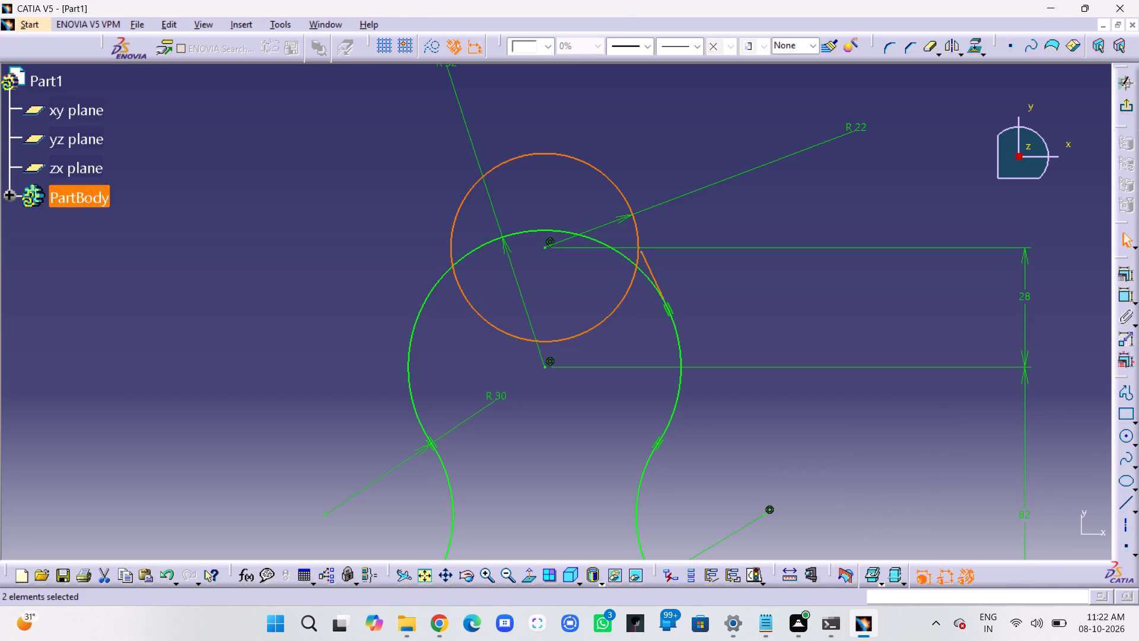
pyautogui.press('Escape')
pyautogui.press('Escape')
# Delete the slanted line between the R22 circle and the R32 arc.
pyautogui.click(651, 267)
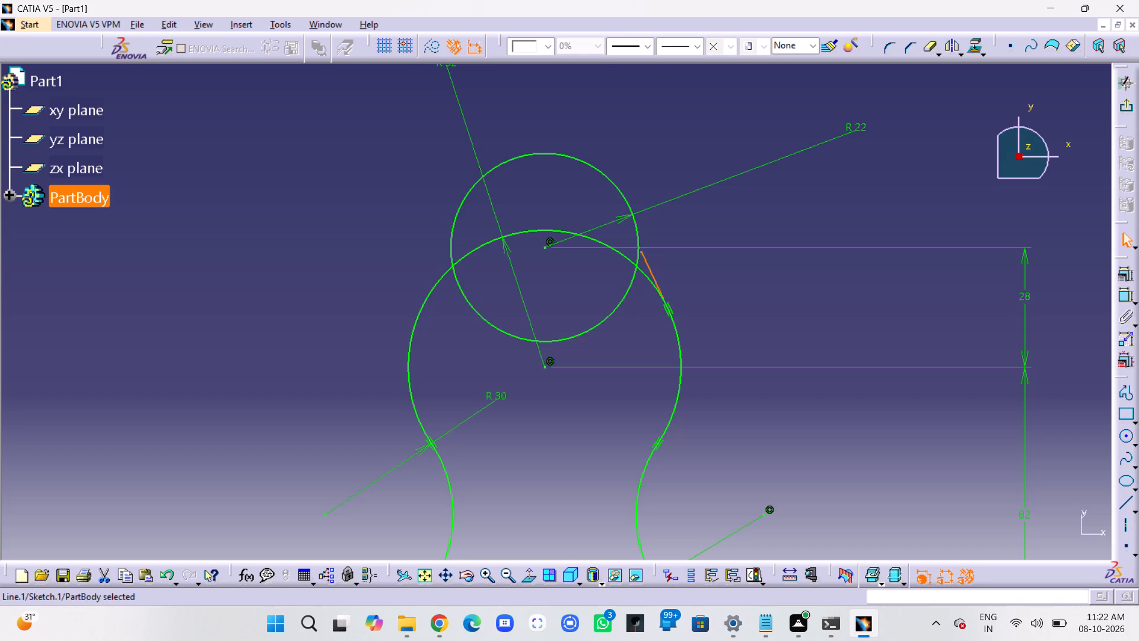
pyautogui.press('Delete')
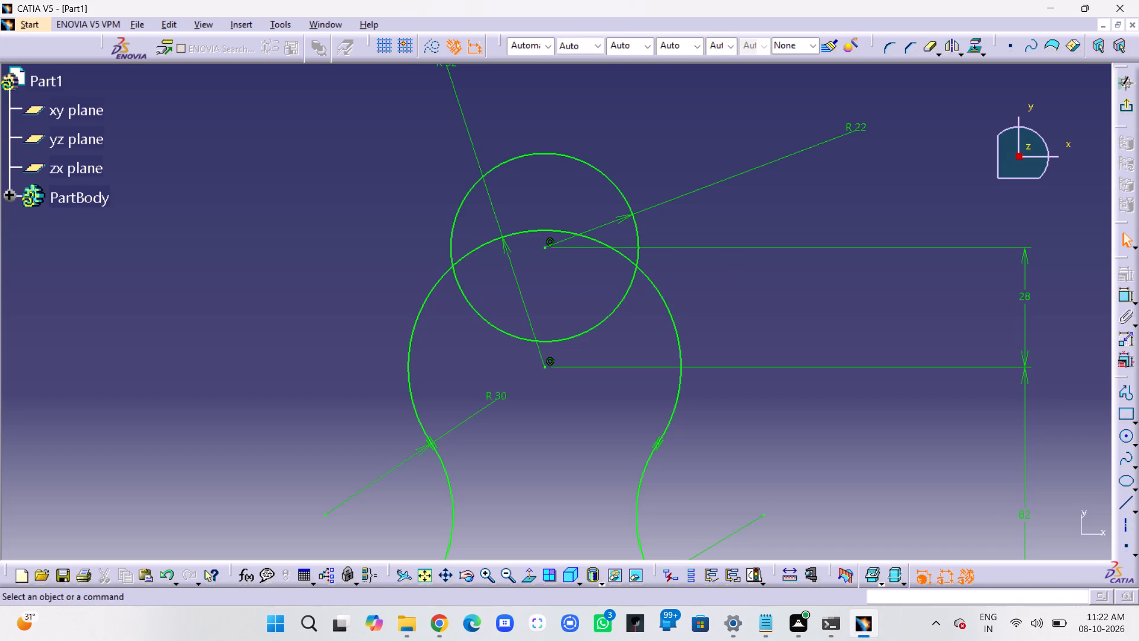
# Draw a line about 28.6 mm long from the R32 arc's right side up to the R22 circle, tangent to the circle.
pyautogui.click(1122, 504)
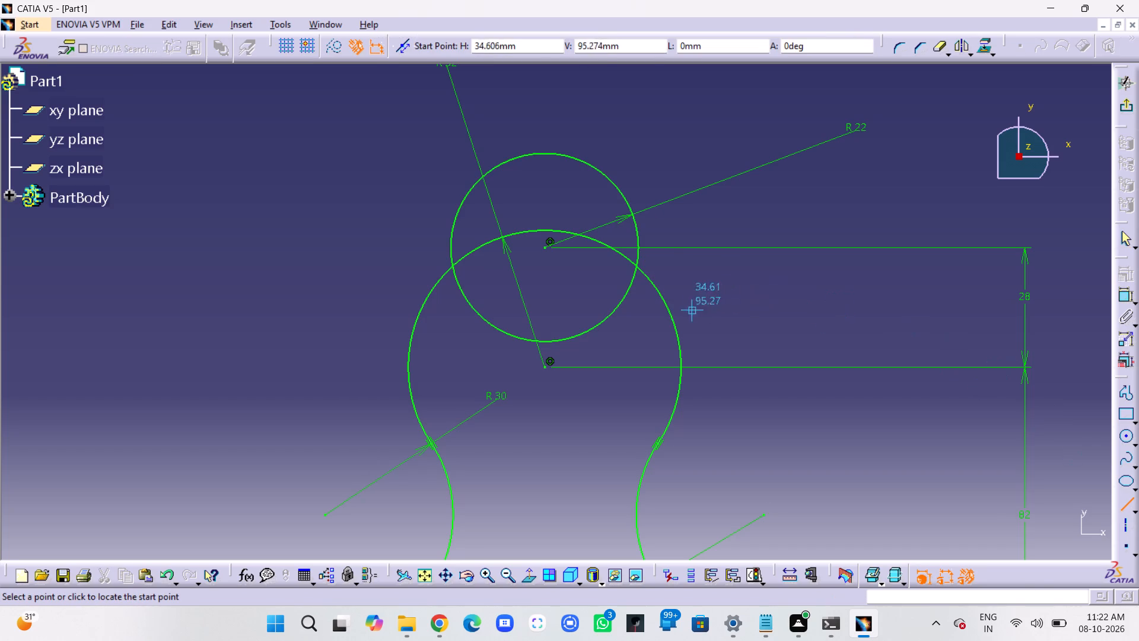
pyautogui.click(675, 326)
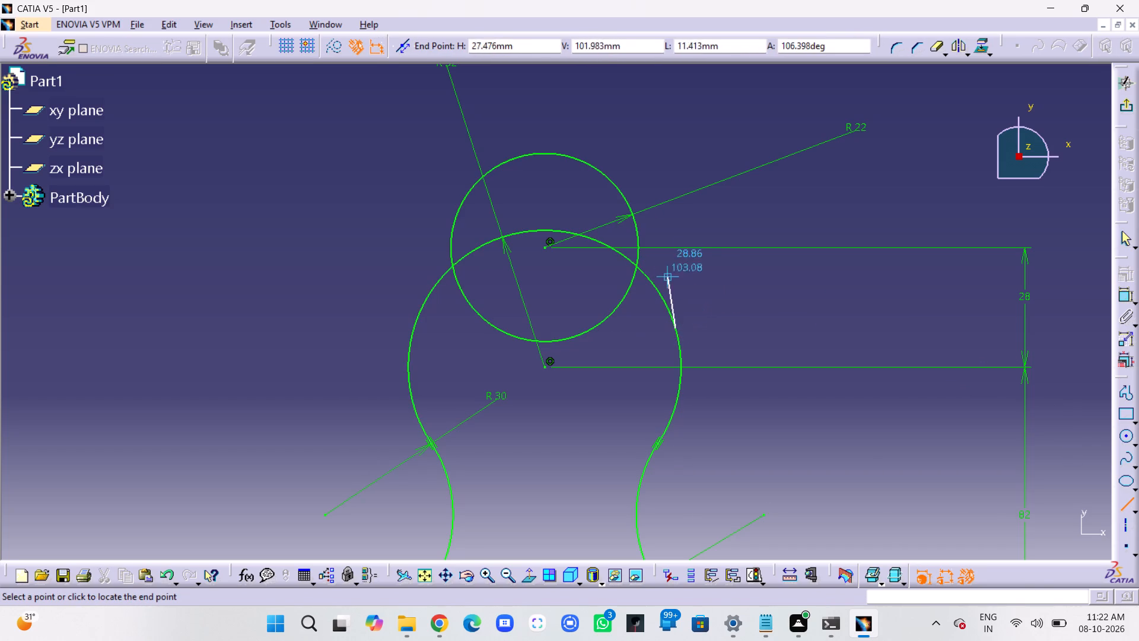
pyautogui.click(632, 218)
pyautogui.click(718, 217)
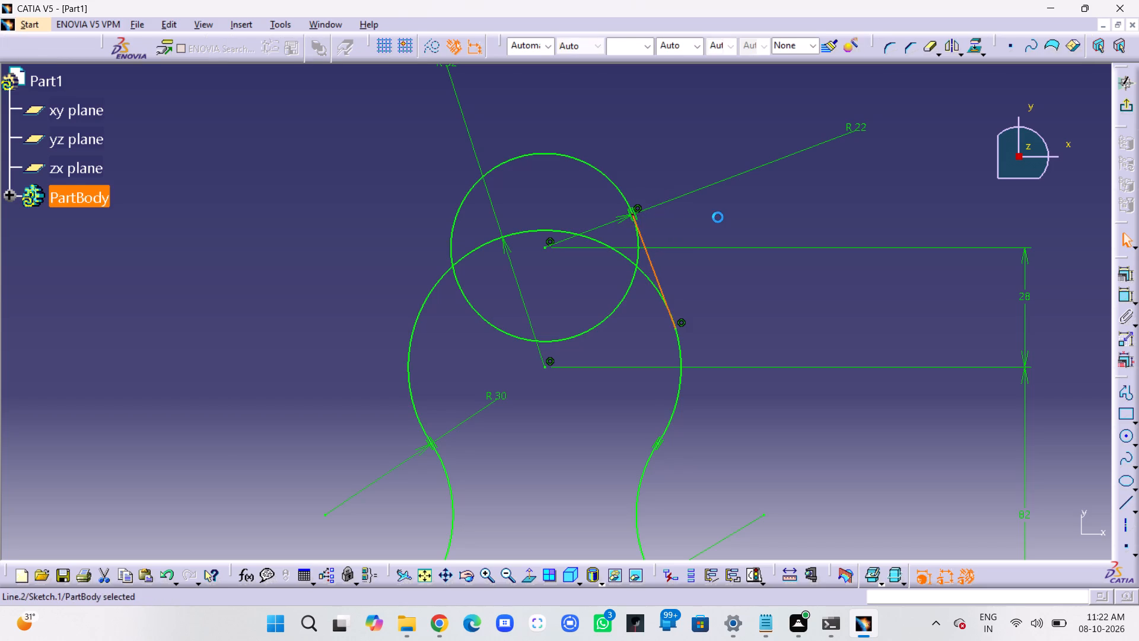
# Constrain the new right-hand line tangent to the R32 arc.
pyautogui.click(655, 273)
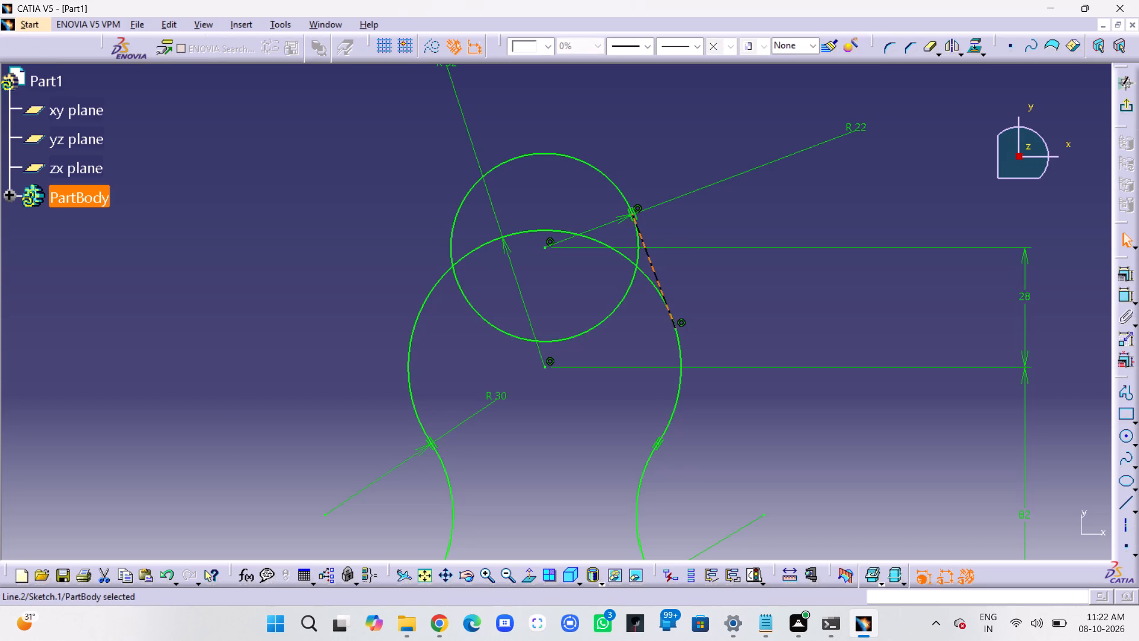
pyautogui.keyDown('ctrl'); pyautogui.click(651, 284); pyautogui.keyUp('ctrl')
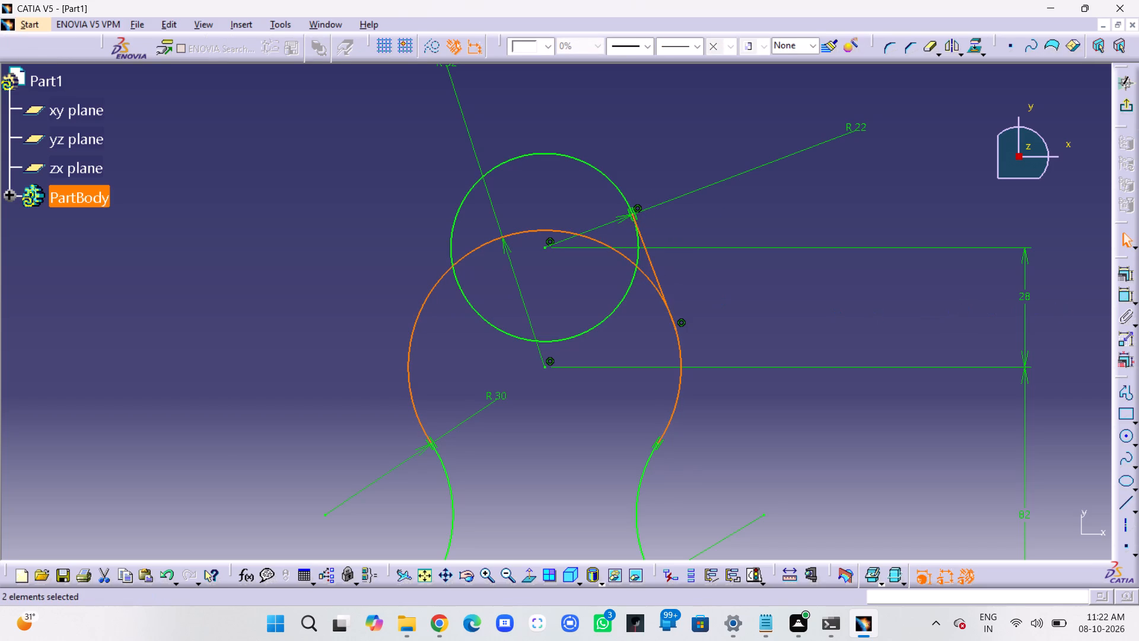
pyautogui.click(1122, 277)
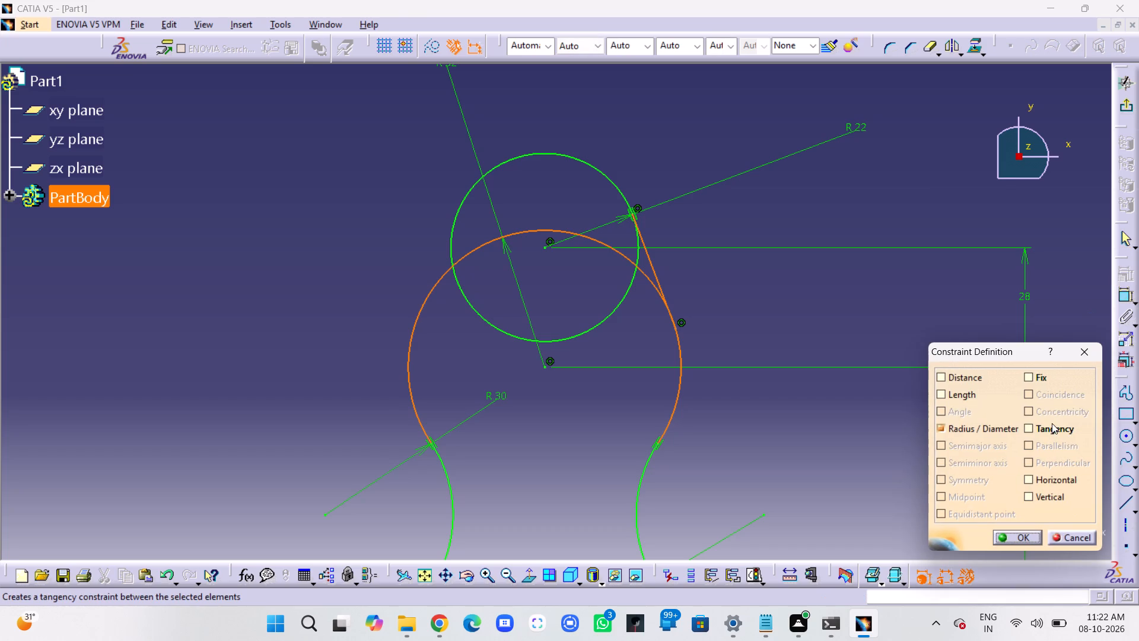
pyautogui.click(1052, 423)
pyautogui.click(1016, 537)
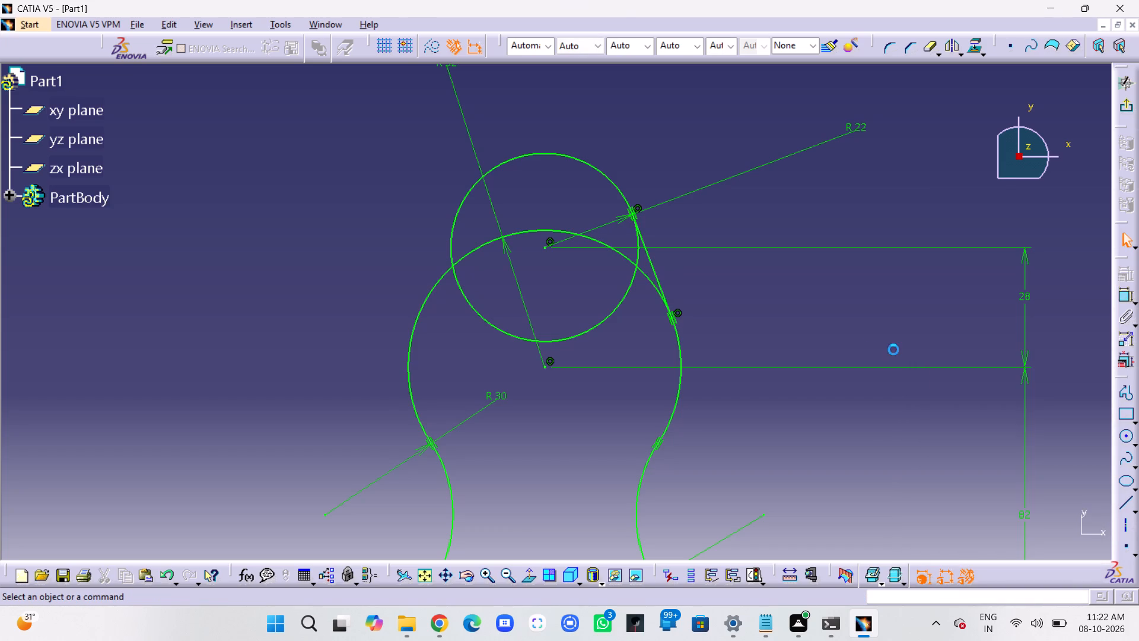
pyautogui.click(858, 325)
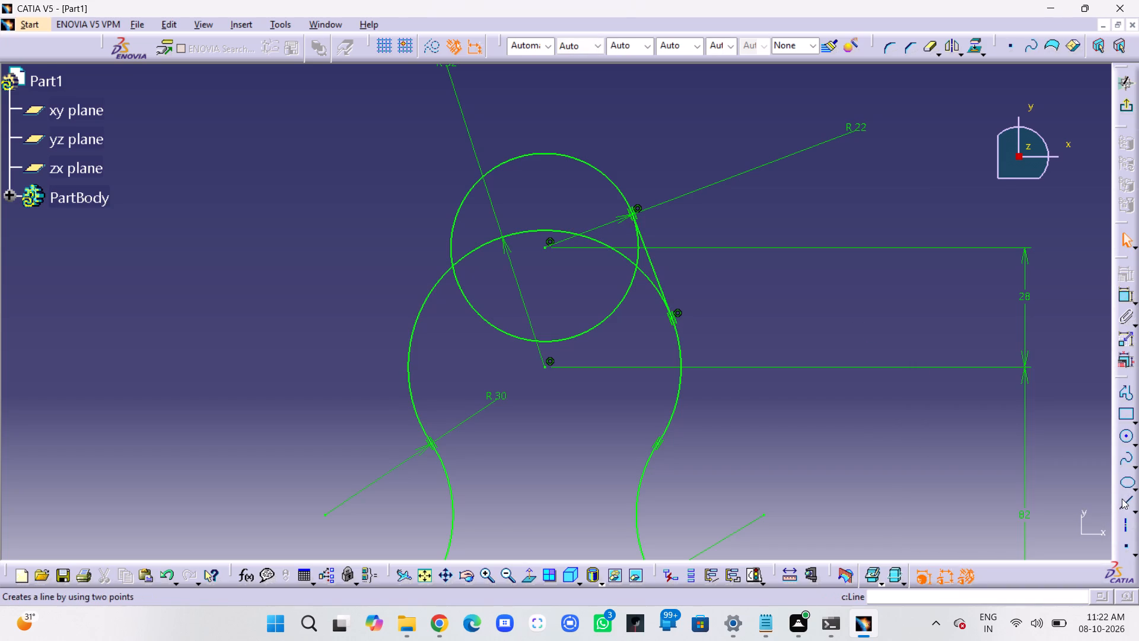
# Draw a matching line about 26 mm long from the R32 arc's left side up to the R22 circle, tangent to the circle.
pyautogui.click(1124, 501)
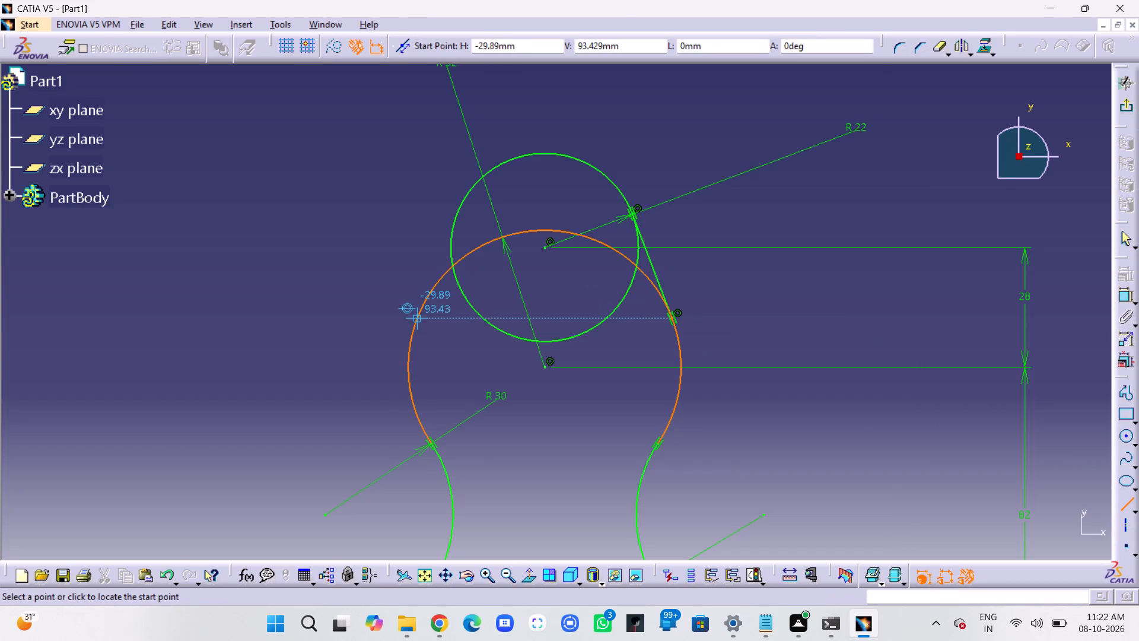
pyautogui.click(416, 314)
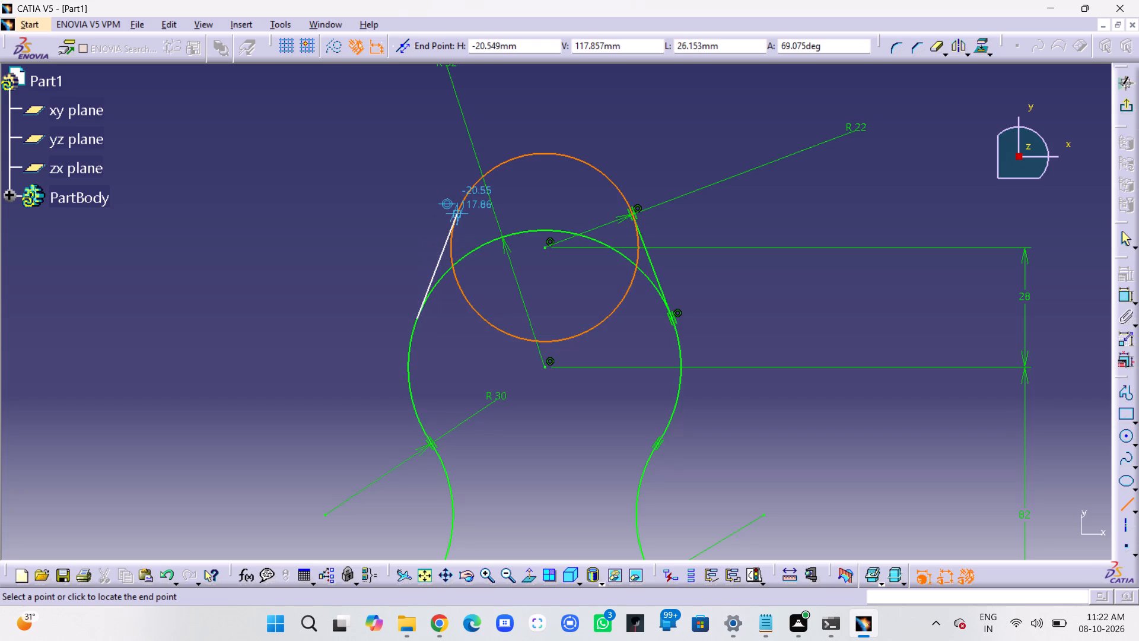
pyautogui.click(456, 214)
pyautogui.click(384, 186)
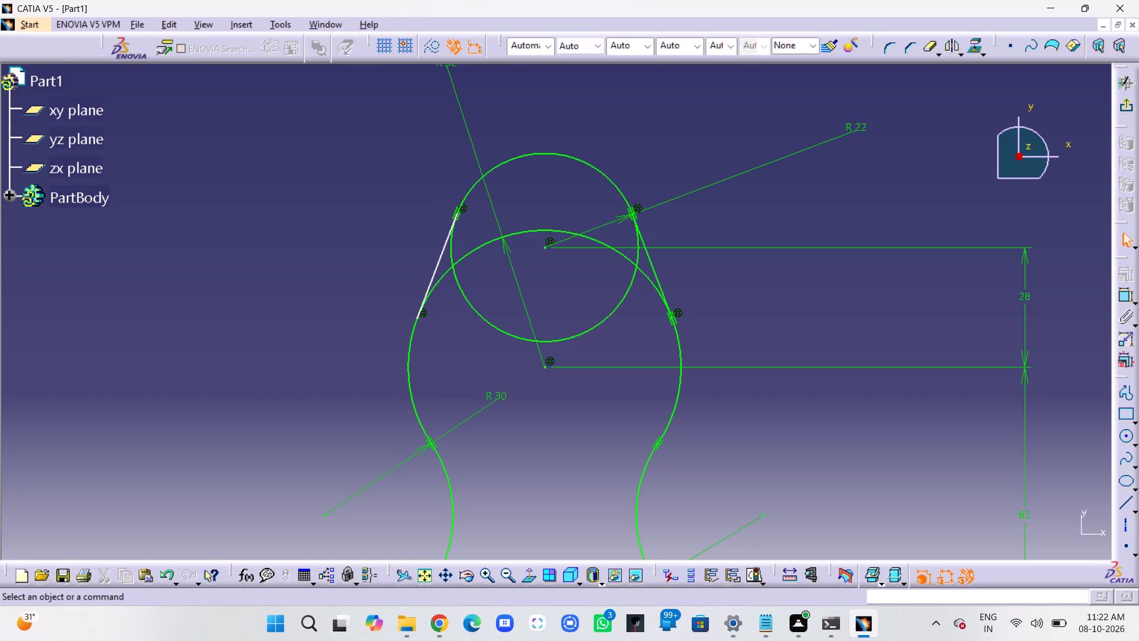
# Constrain the left-hand line tangent to the R32 arc.
pyautogui.click(430, 277)
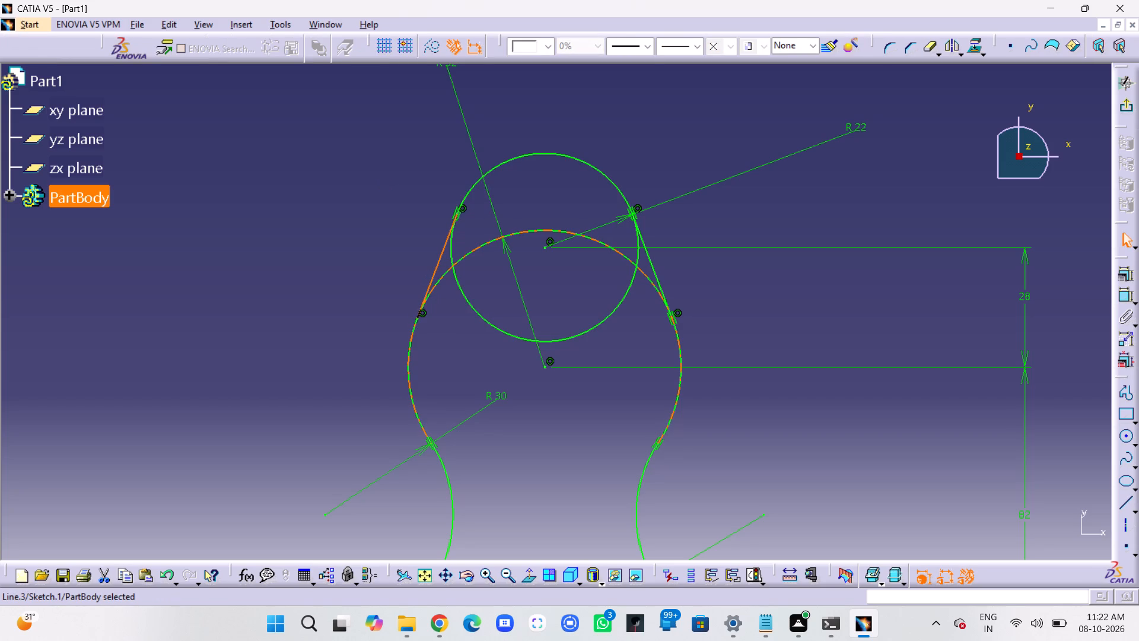
pyautogui.keyDown('ctrl'); pyautogui.click(438, 283); pyautogui.keyUp('ctrl')
pyautogui.click(1122, 276)
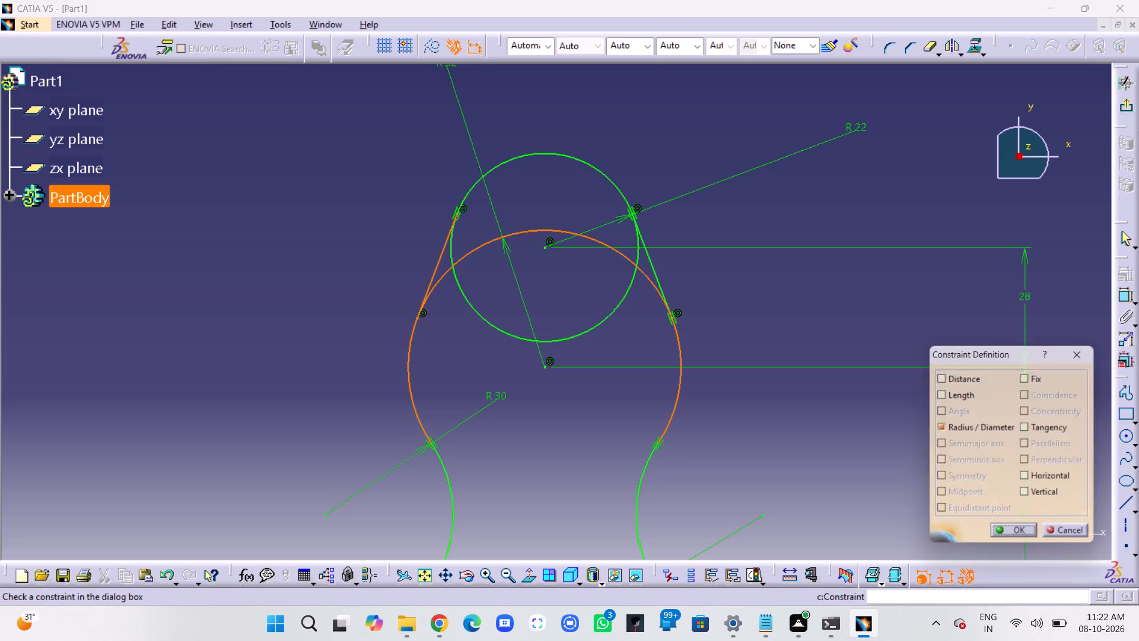
pyautogui.click(1048, 429)
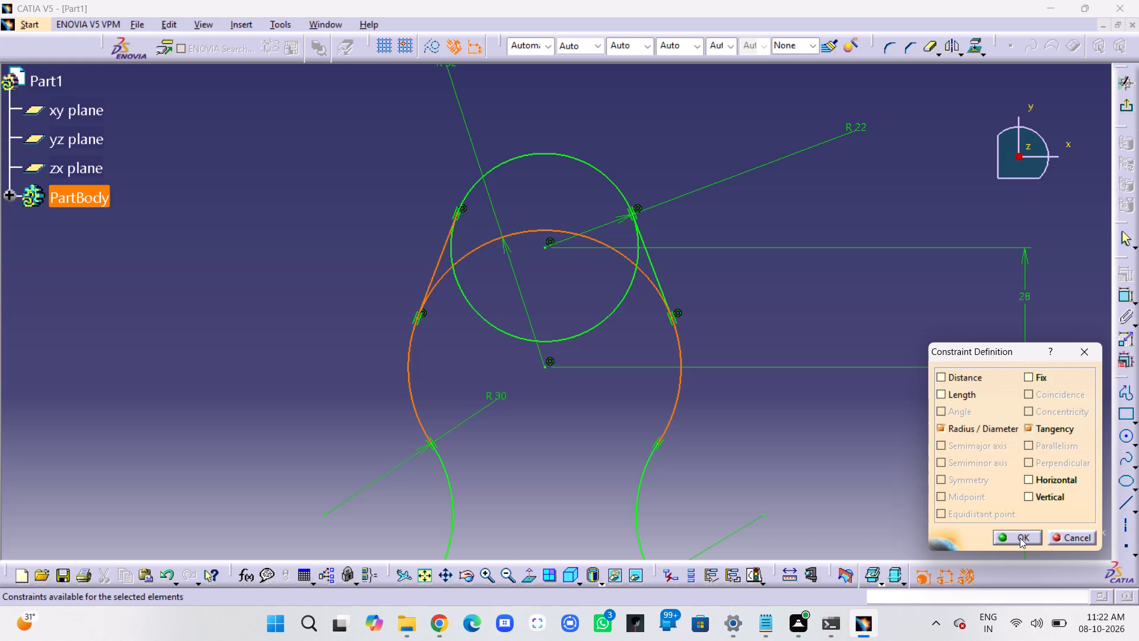
pyautogui.click(1020, 538)
pyautogui.click(861, 321)
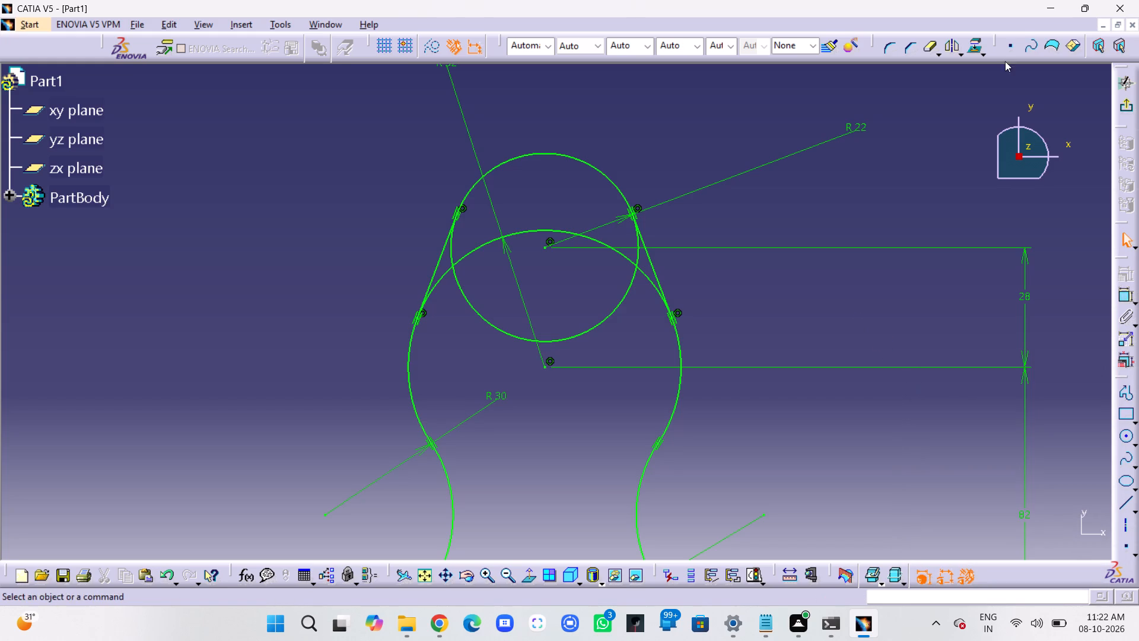
# Quick Trim the lower part of the R22 circle and the top of the R32 arc where they overlap.
pyautogui.click(928, 50)
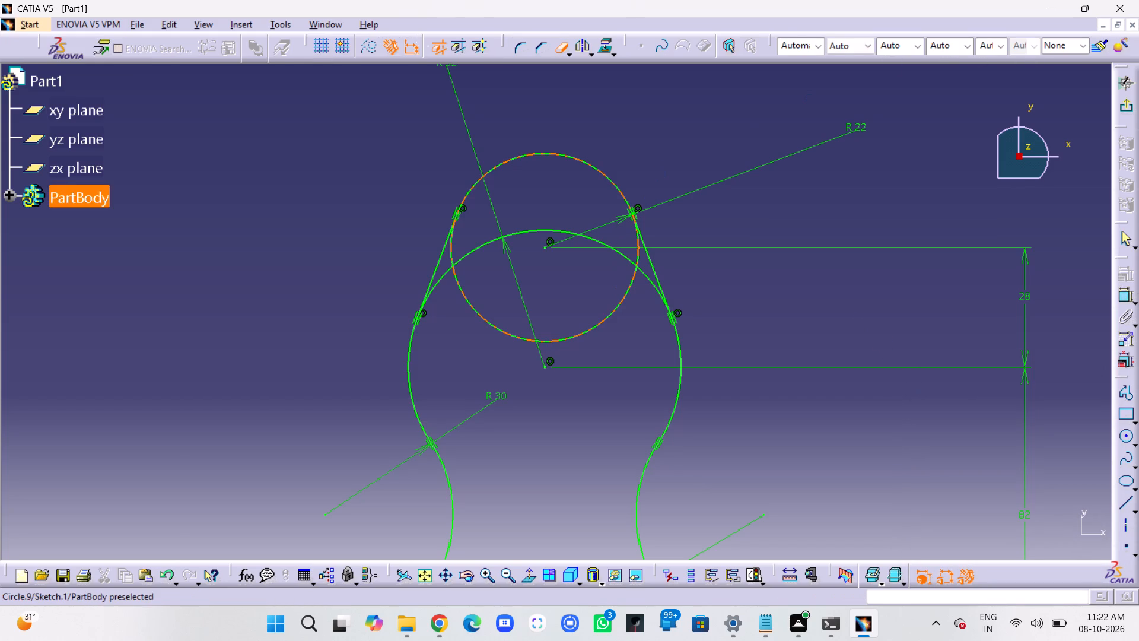
pyautogui.click(570, 338)
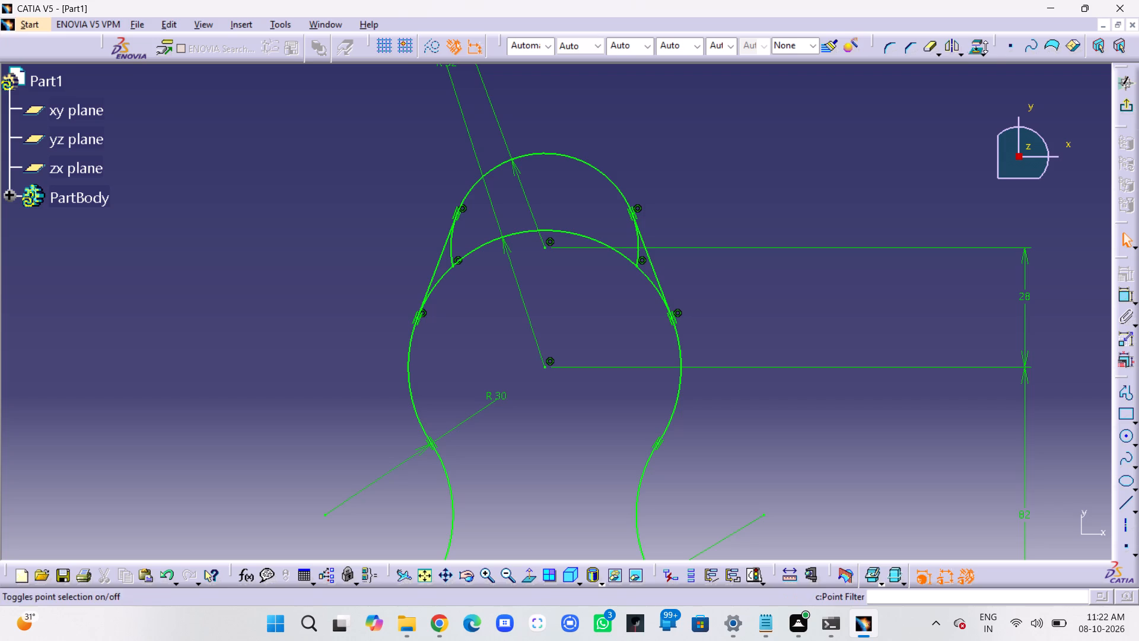
pyautogui.click(928, 50)
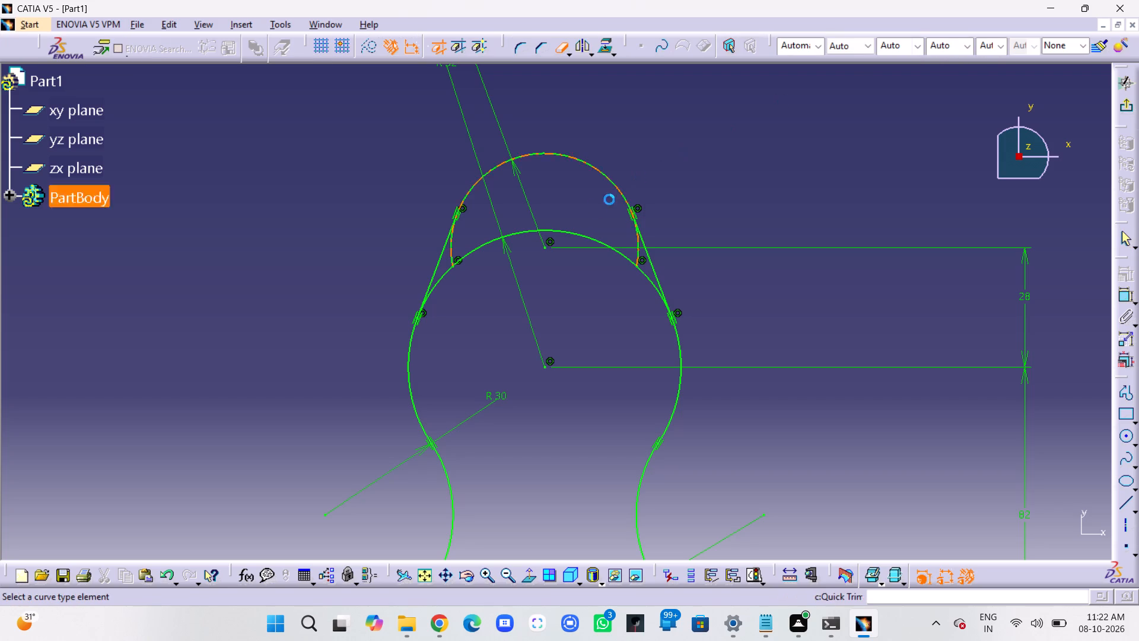
pyautogui.click(575, 235)
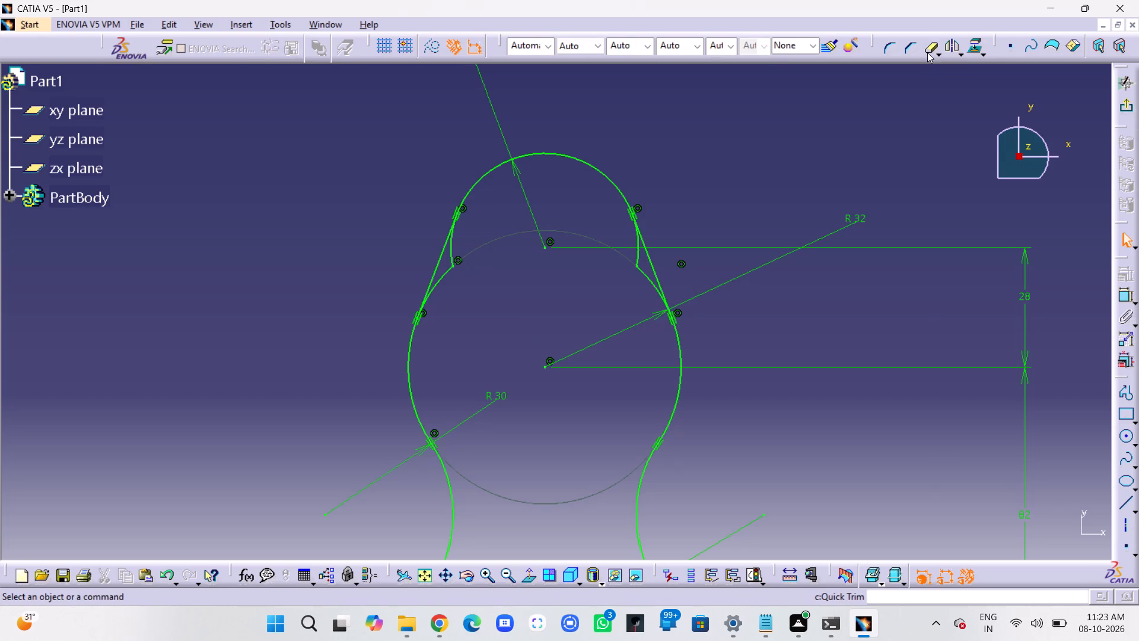
# Quick Trim the four leftover R22 and R32 arc stubs inside the two tangent lines, leaving a single closed outline.
pyautogui.click(927, 50)
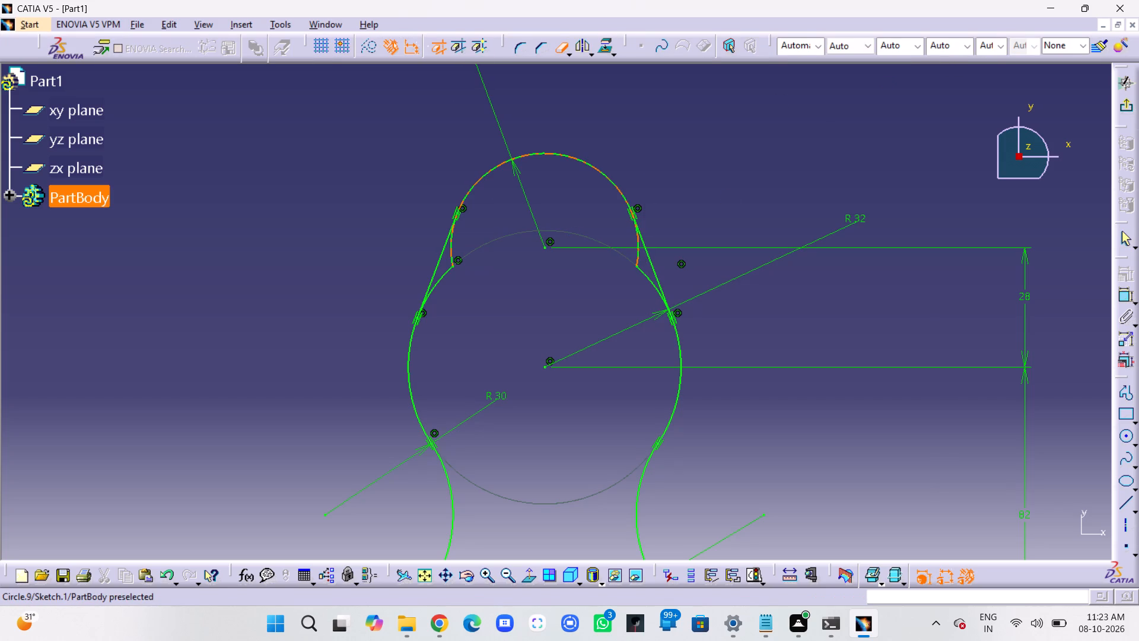
pyautogui.click(640, 256)
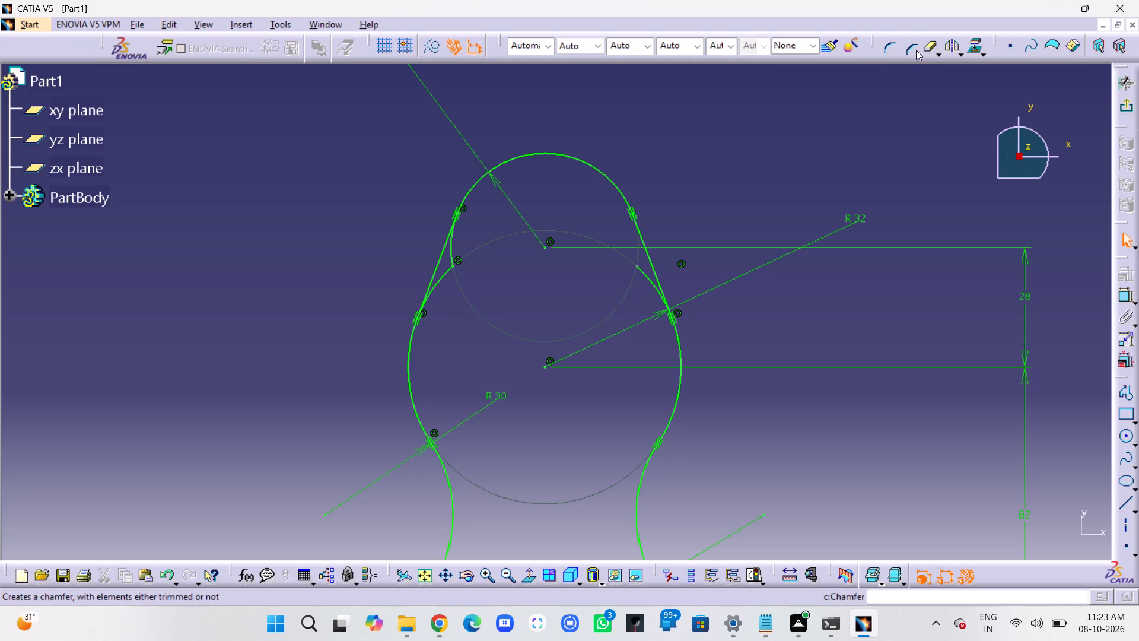
pyautogui.click(929, 46)
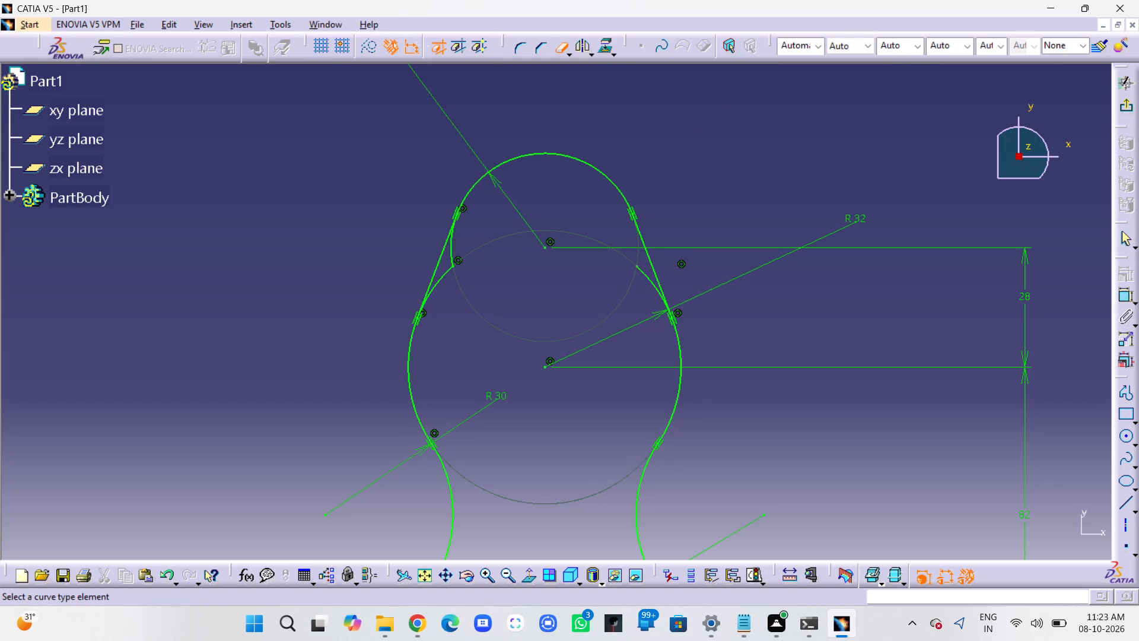
pyautogui.click(453, 251)
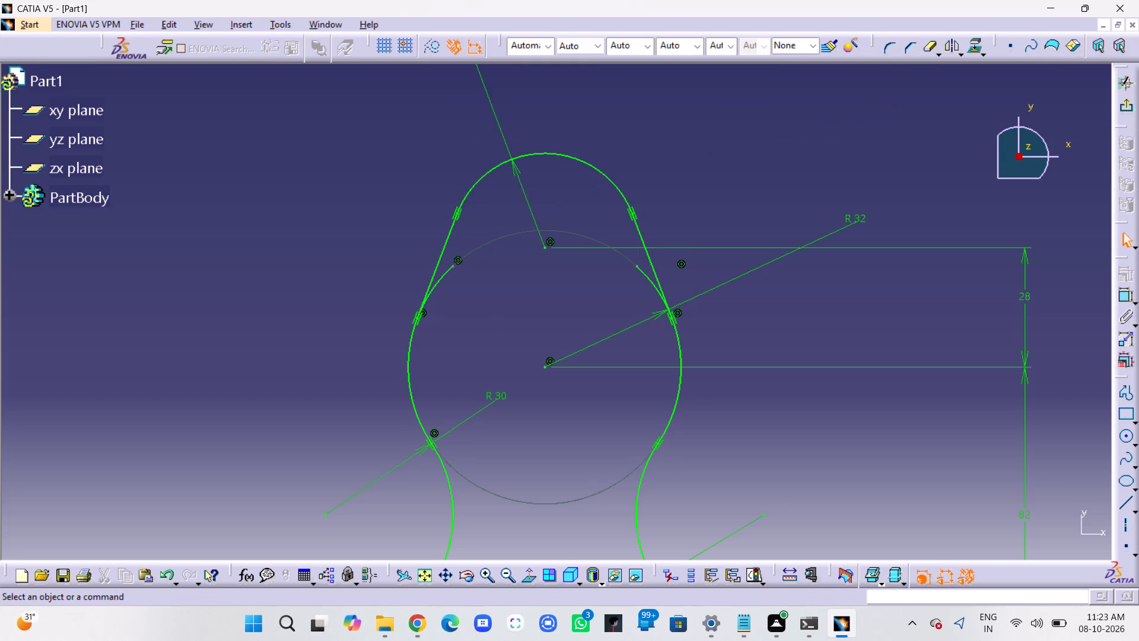
pyautogui.click(929, 49)
pyautogui.click(444, 277)
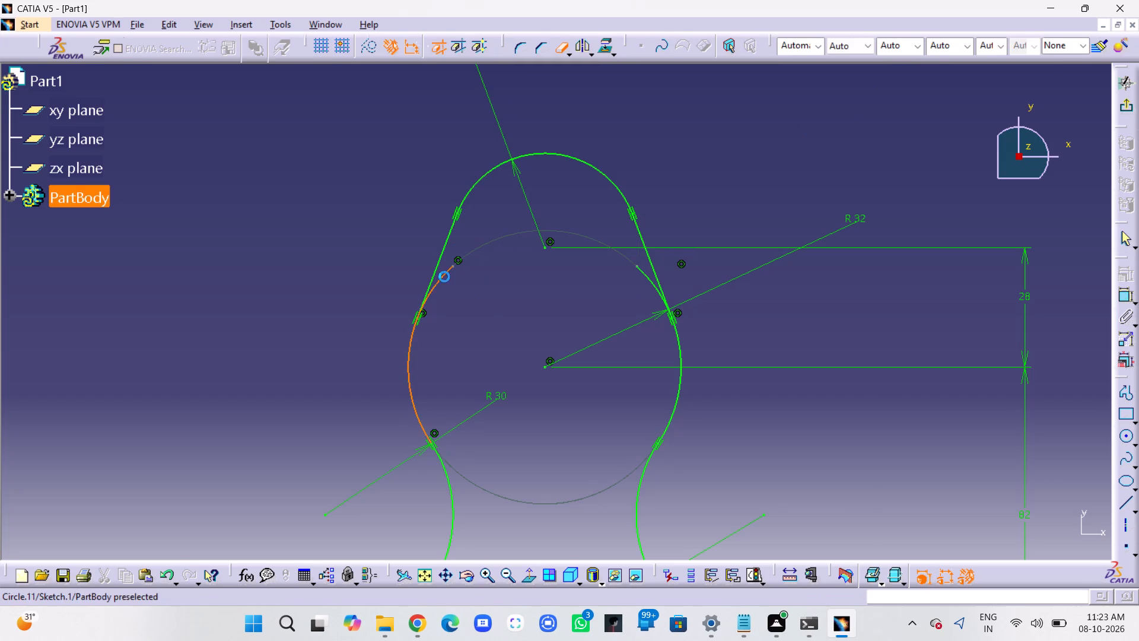
pyautogui.click(931, 49)
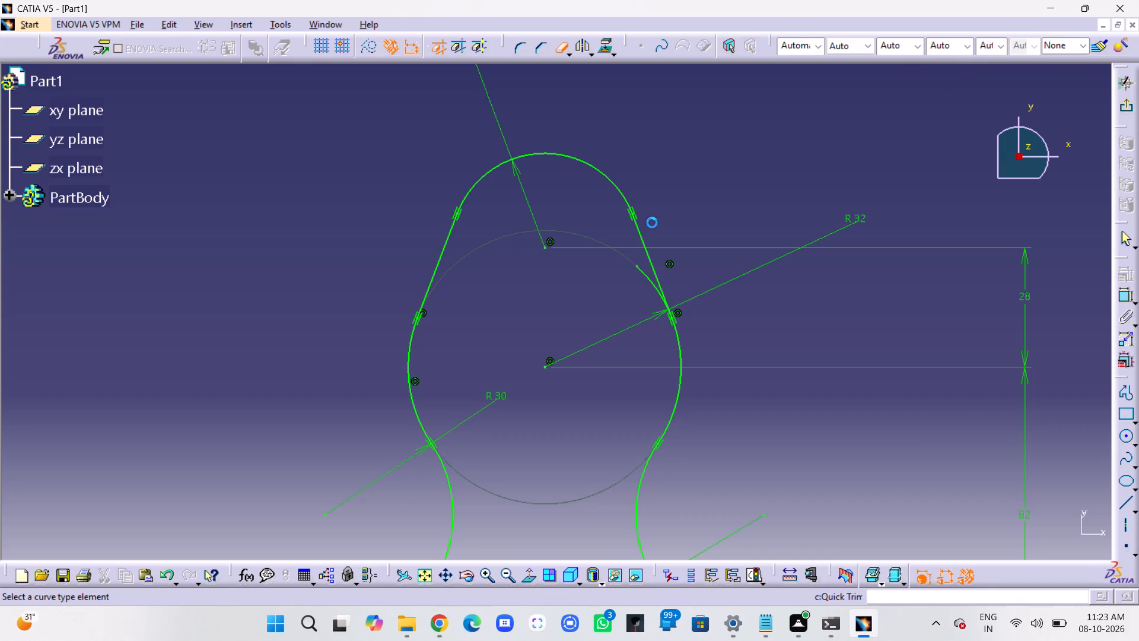
pyautogui.click(643, 275)
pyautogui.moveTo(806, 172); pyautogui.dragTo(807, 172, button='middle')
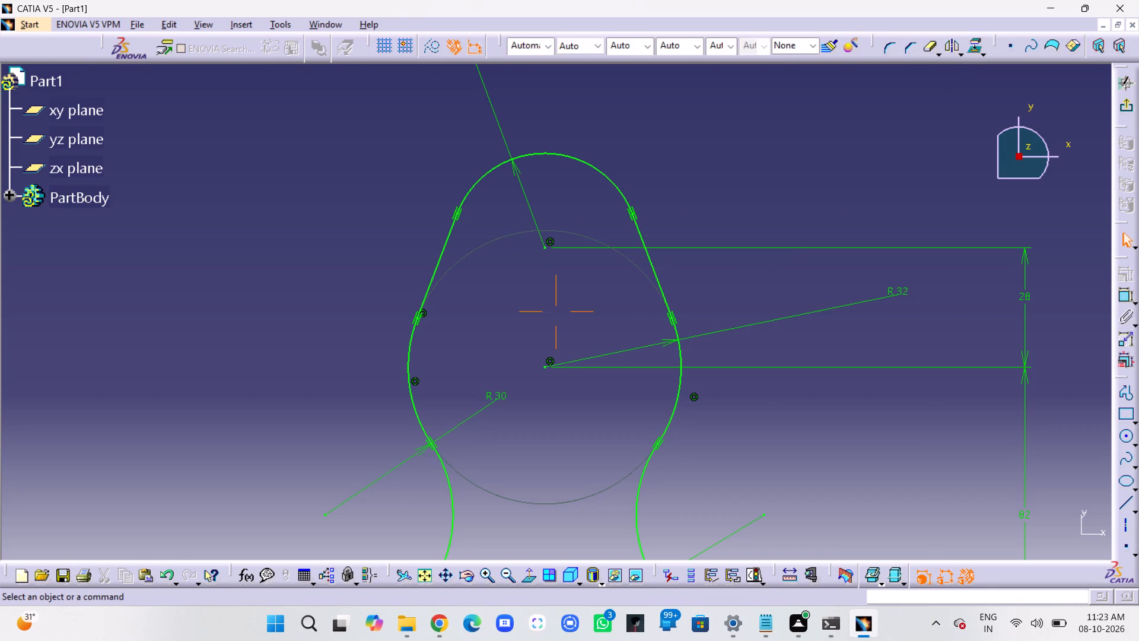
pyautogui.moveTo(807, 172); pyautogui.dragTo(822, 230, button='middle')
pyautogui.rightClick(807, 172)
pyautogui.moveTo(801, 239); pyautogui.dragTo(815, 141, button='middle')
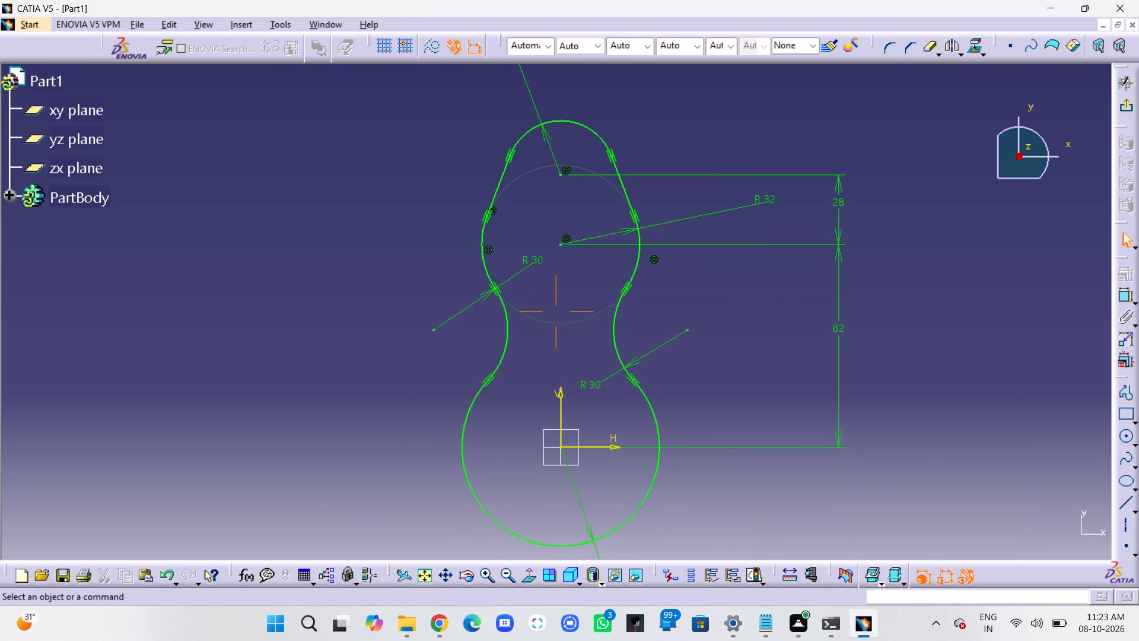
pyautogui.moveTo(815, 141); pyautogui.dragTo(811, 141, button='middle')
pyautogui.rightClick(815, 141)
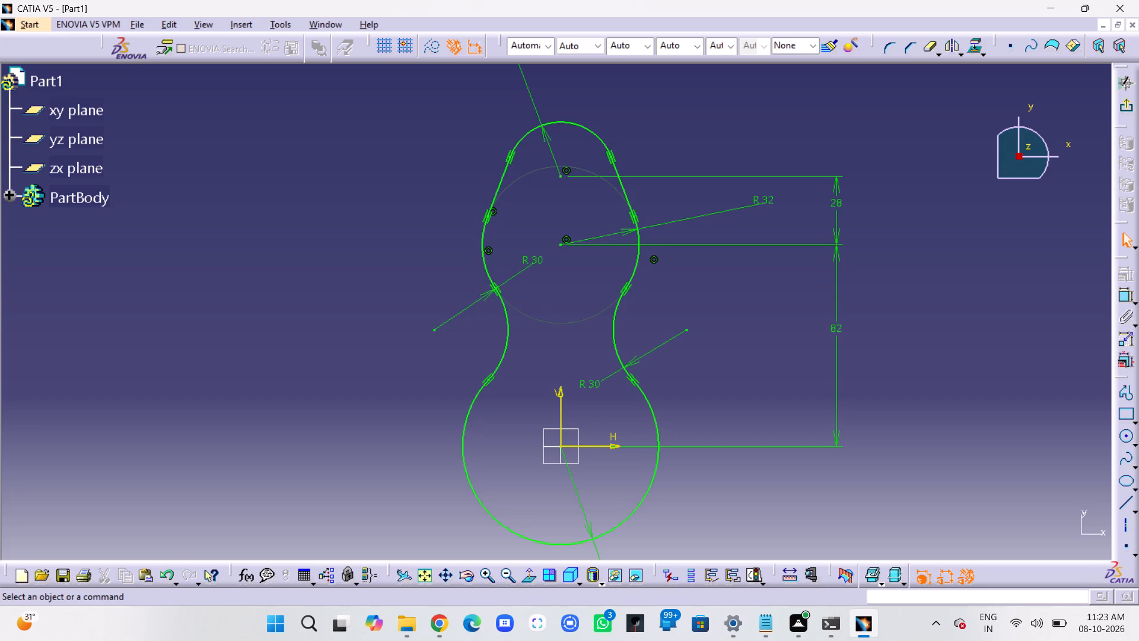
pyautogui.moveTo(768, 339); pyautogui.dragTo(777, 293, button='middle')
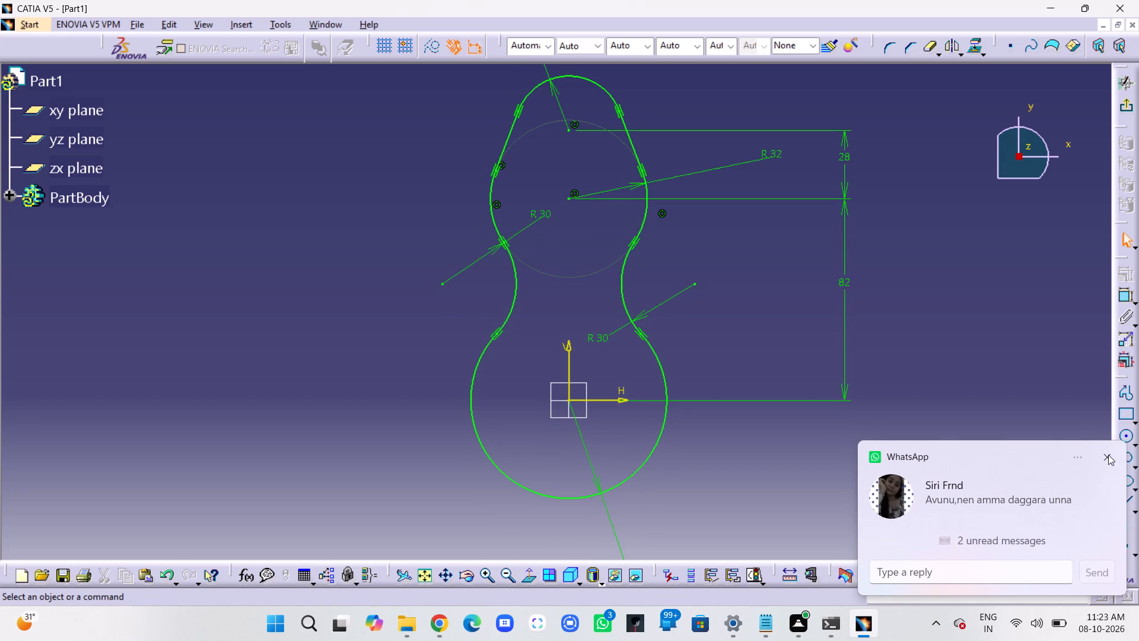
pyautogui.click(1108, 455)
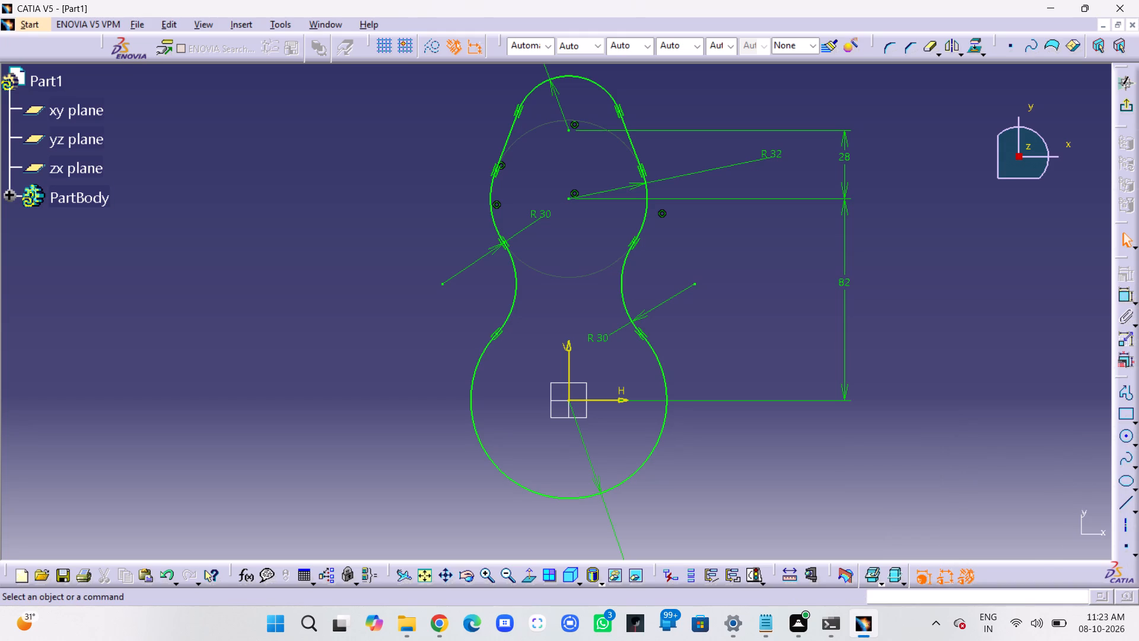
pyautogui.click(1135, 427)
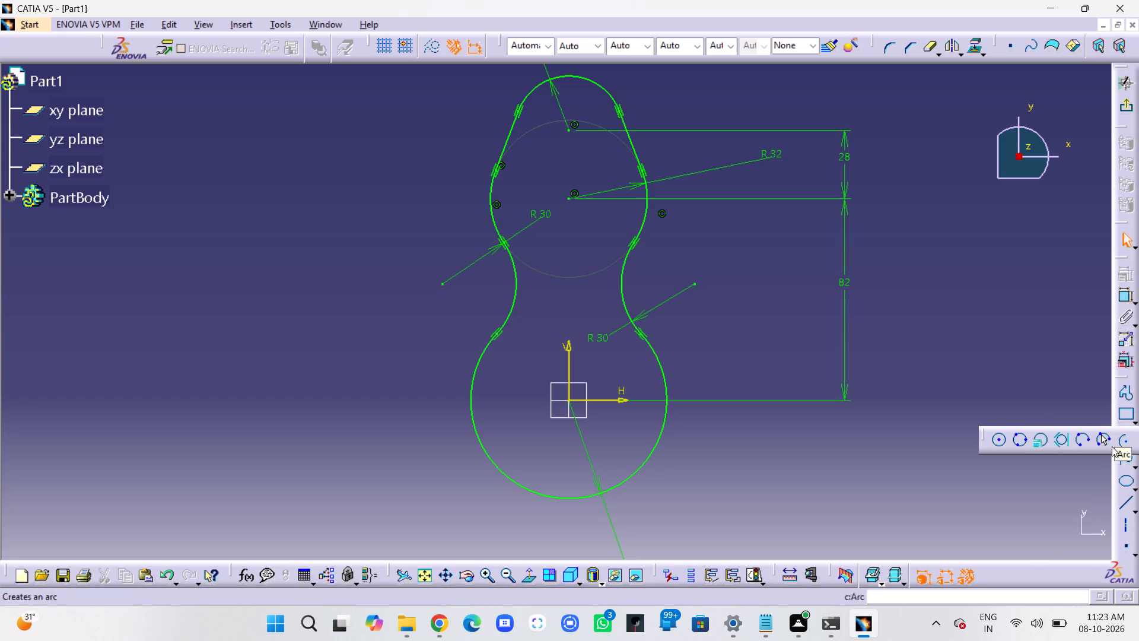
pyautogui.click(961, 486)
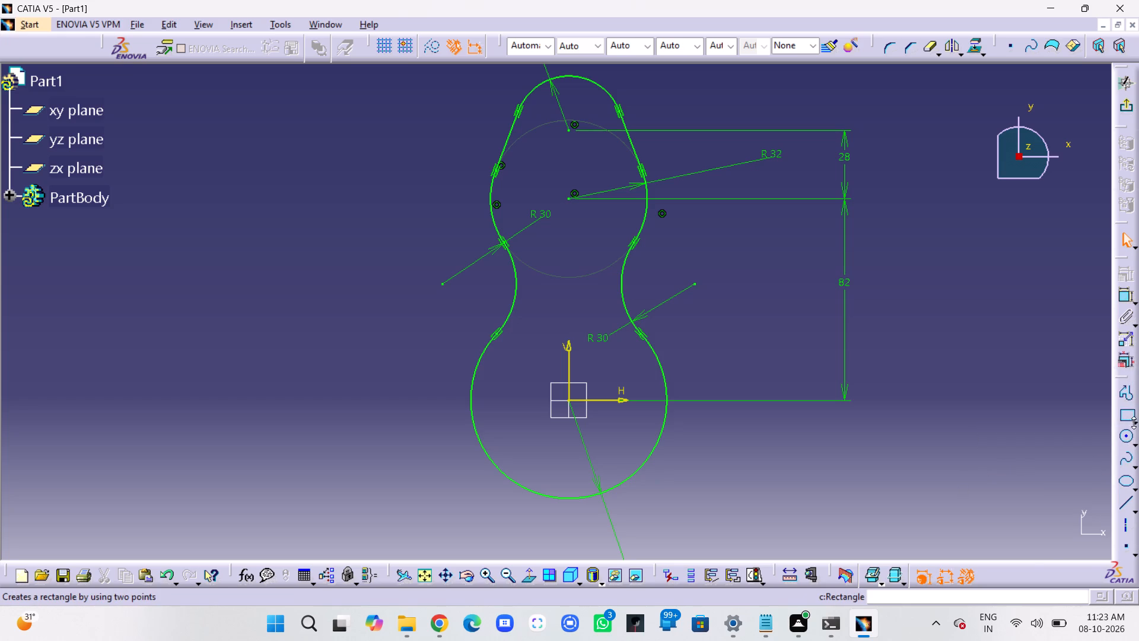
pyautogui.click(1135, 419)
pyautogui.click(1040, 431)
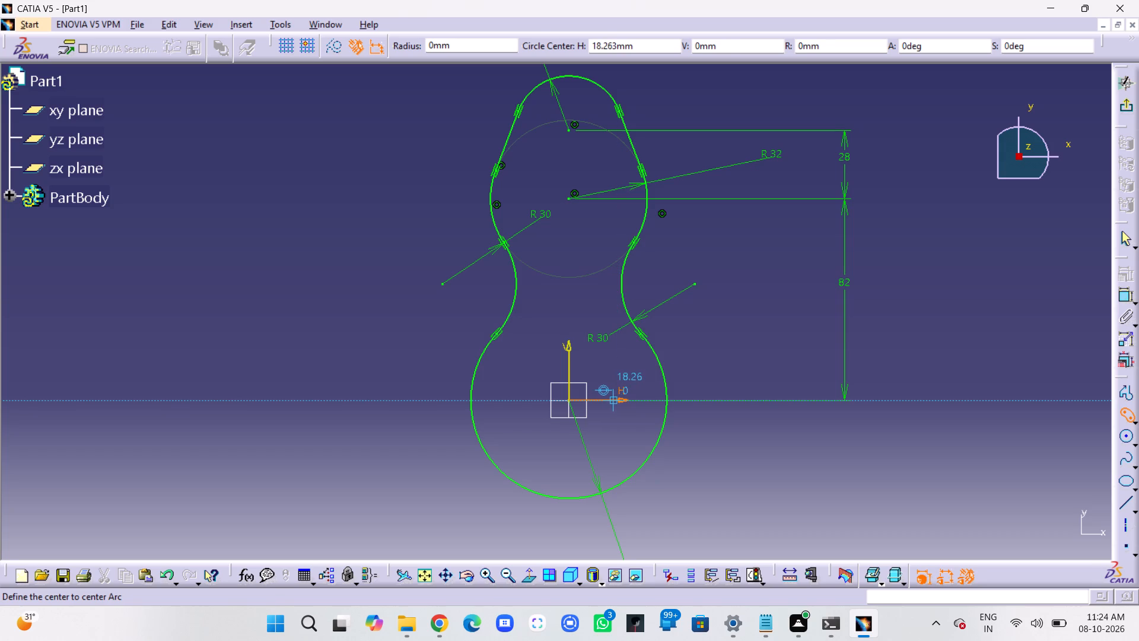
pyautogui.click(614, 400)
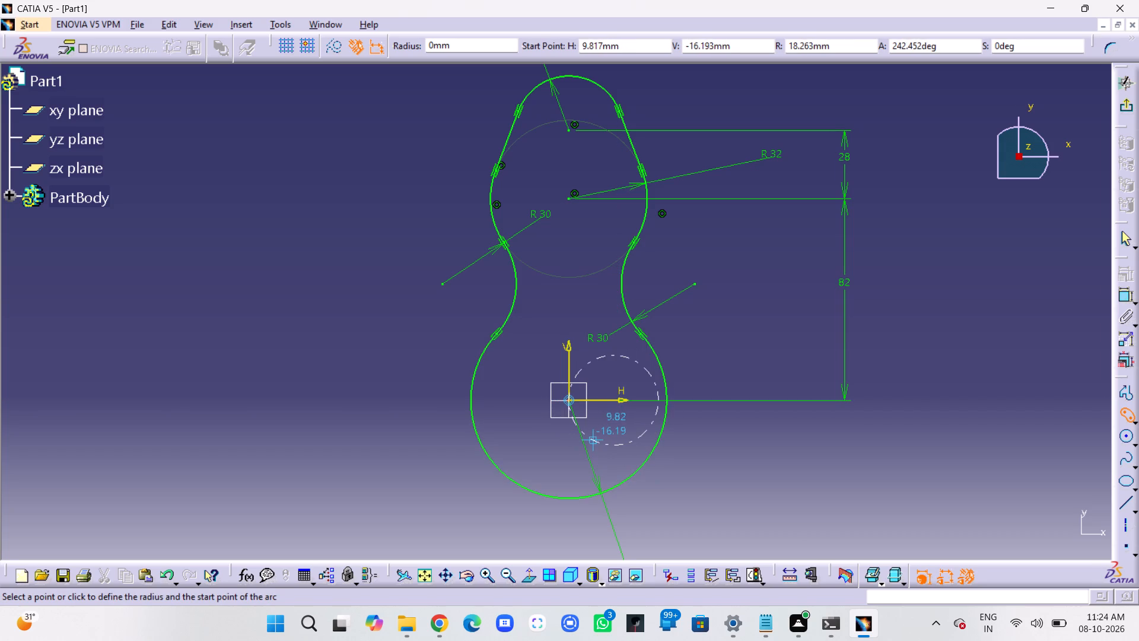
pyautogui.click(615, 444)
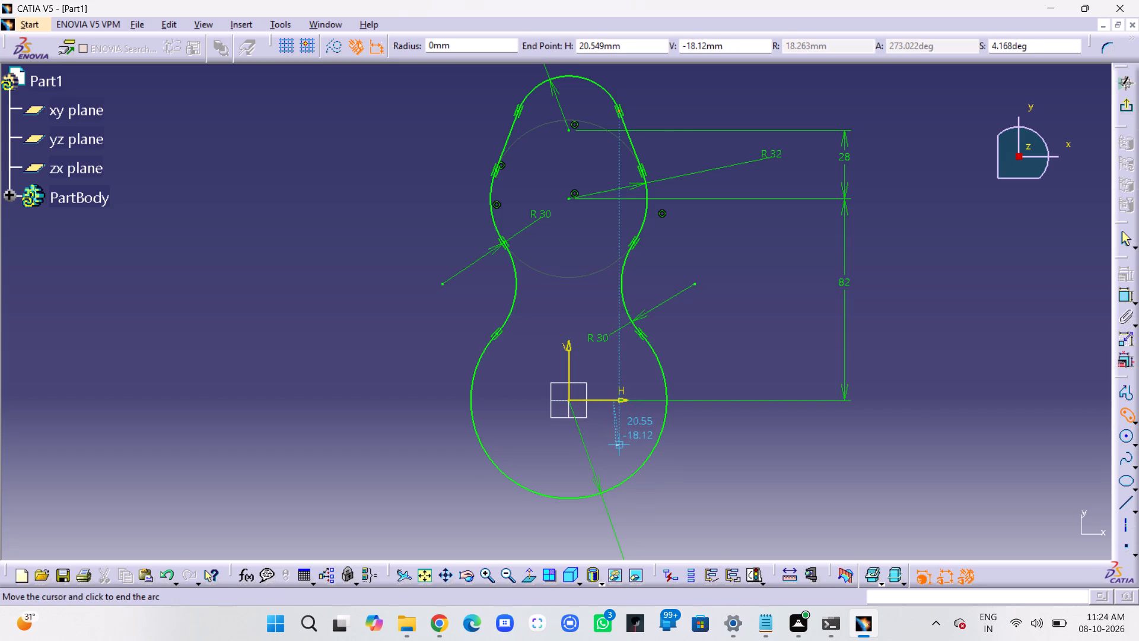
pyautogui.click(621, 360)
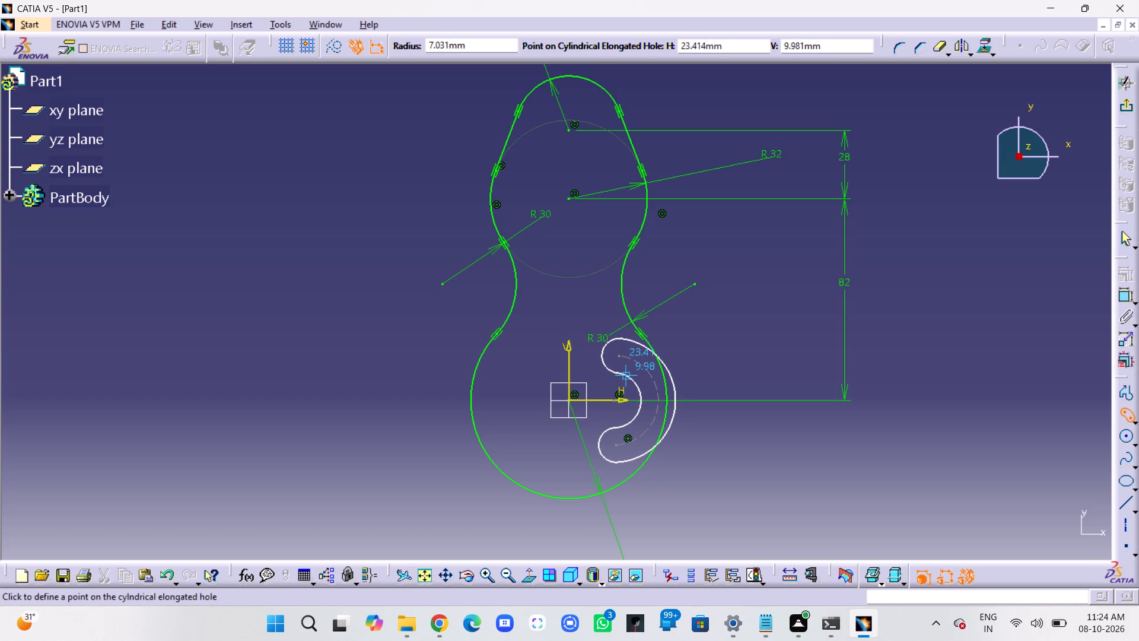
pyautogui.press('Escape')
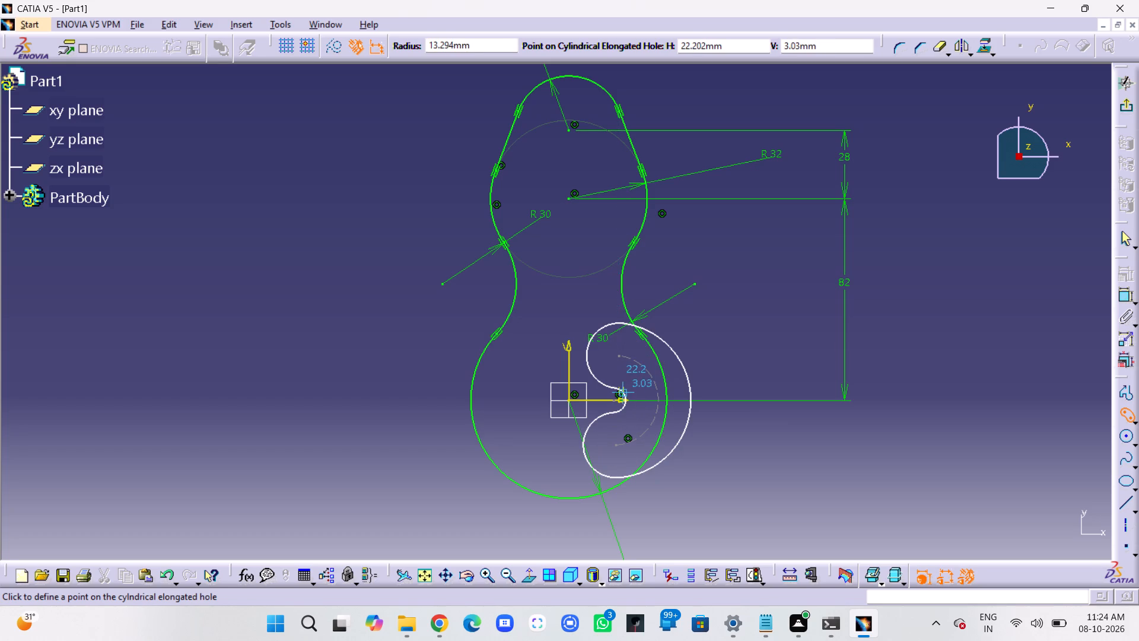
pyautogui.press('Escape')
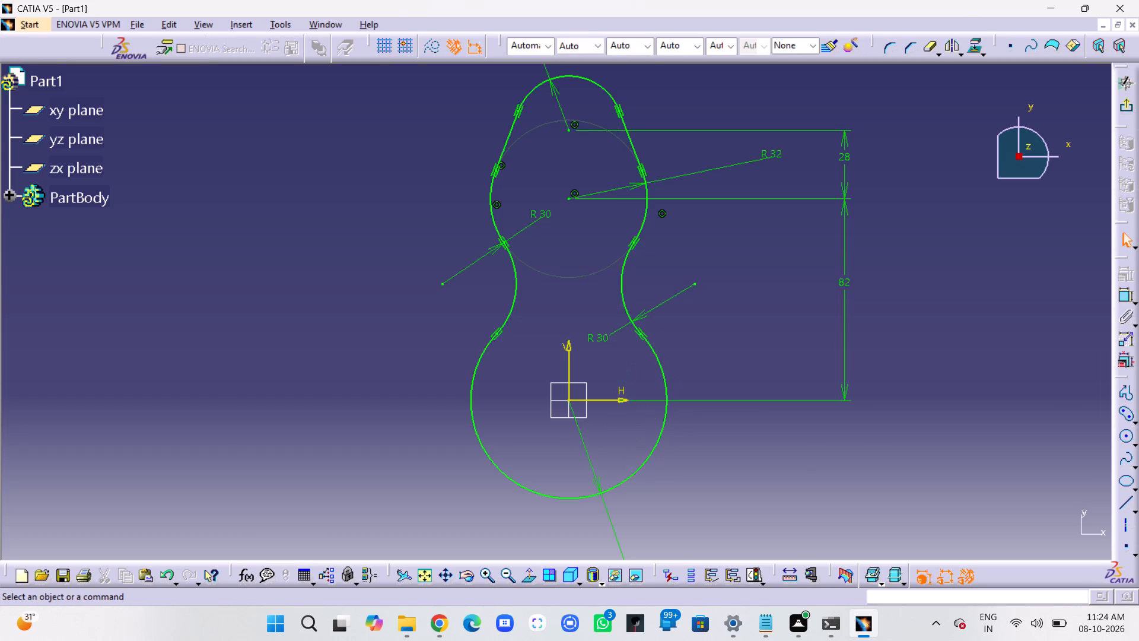
# Sketch a lower half-circle cylindrical elongated hole centred on the H axis about 18 mm from the origin, centreline radius about 39 mm, end radius about 7 mm.
pyautogui.click(1128, 411)
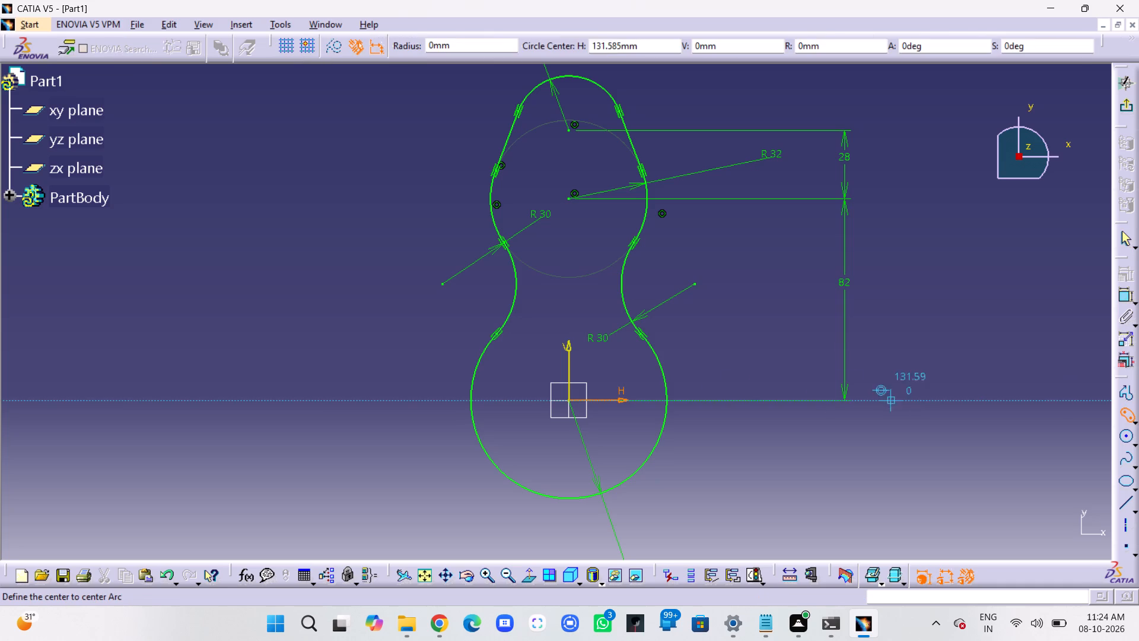
pyautogui.click(613, 399)
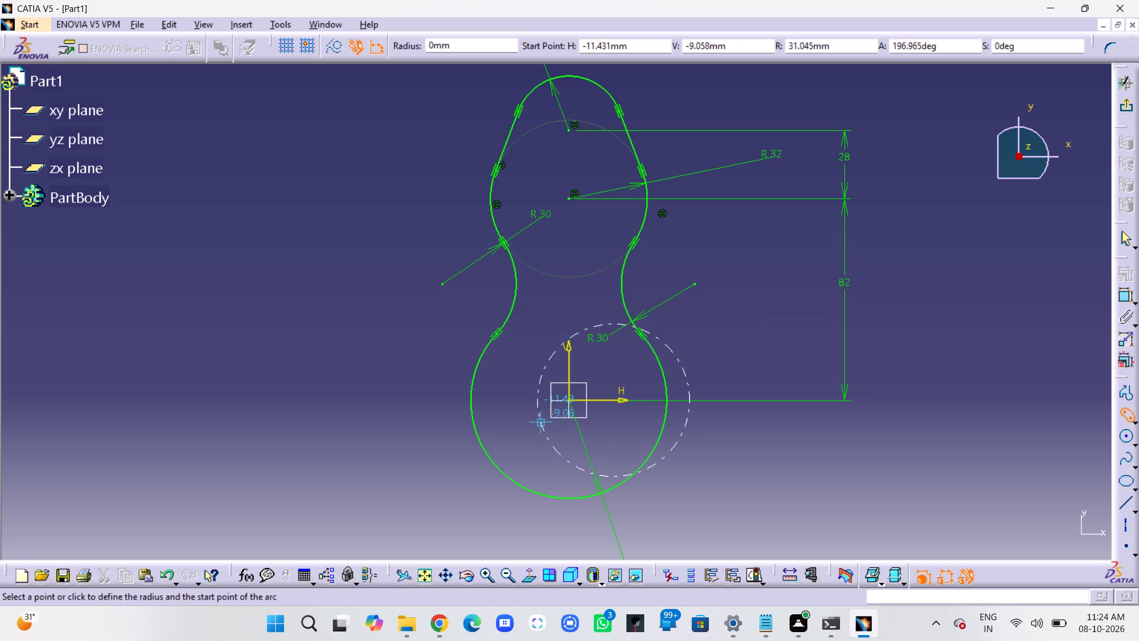
pyautogui.click(516, 398)
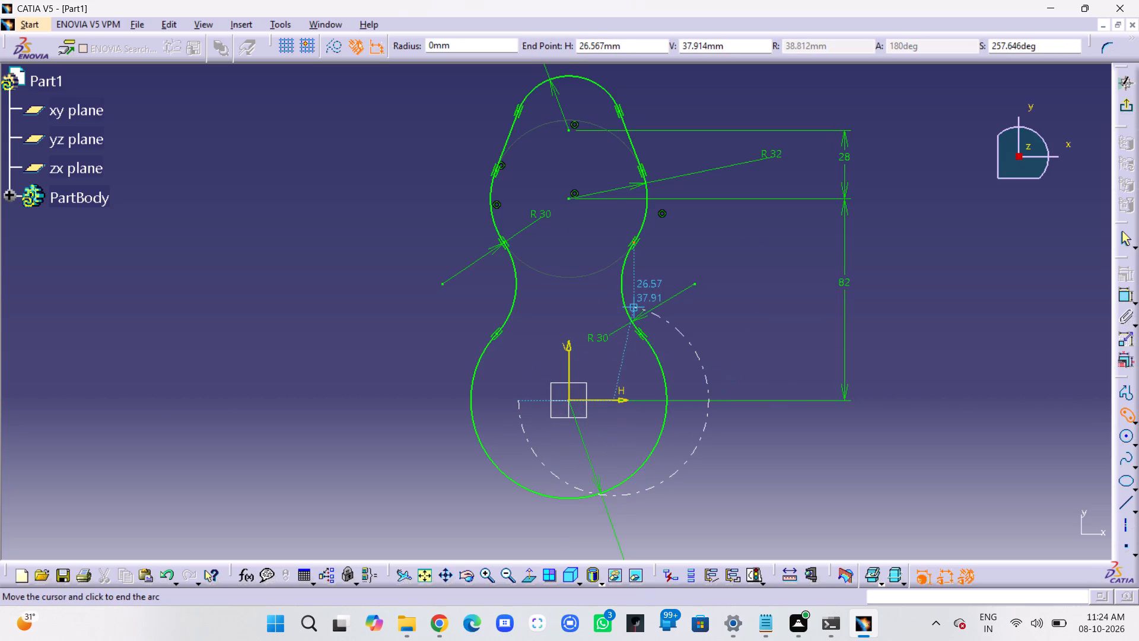
pyautogui.click(636, 402)
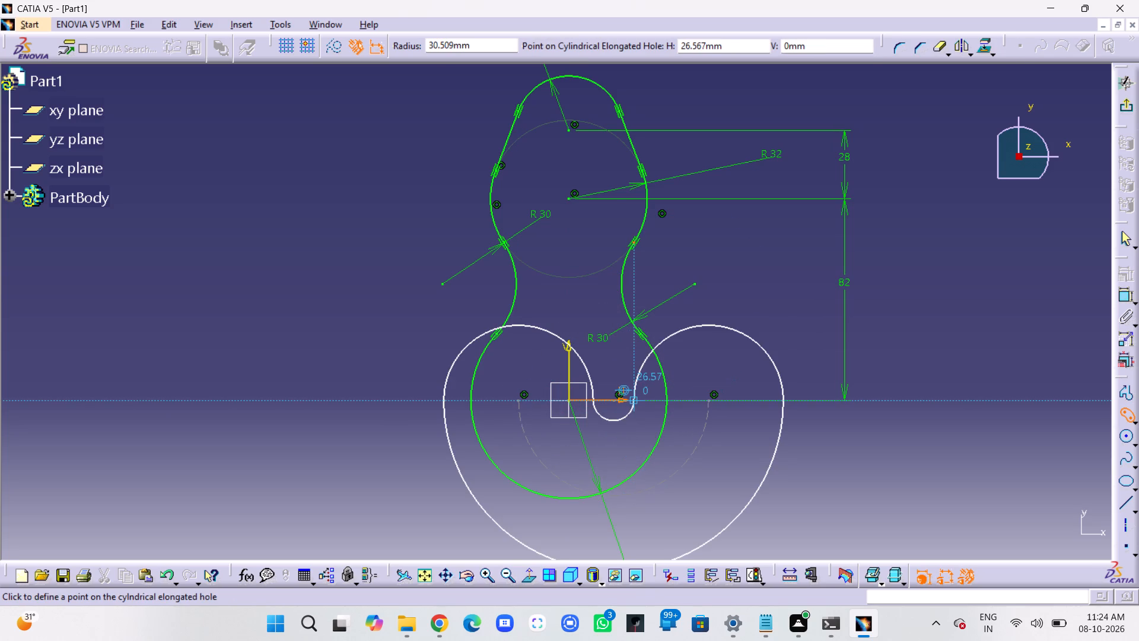
pyautogui.click(643, 472)
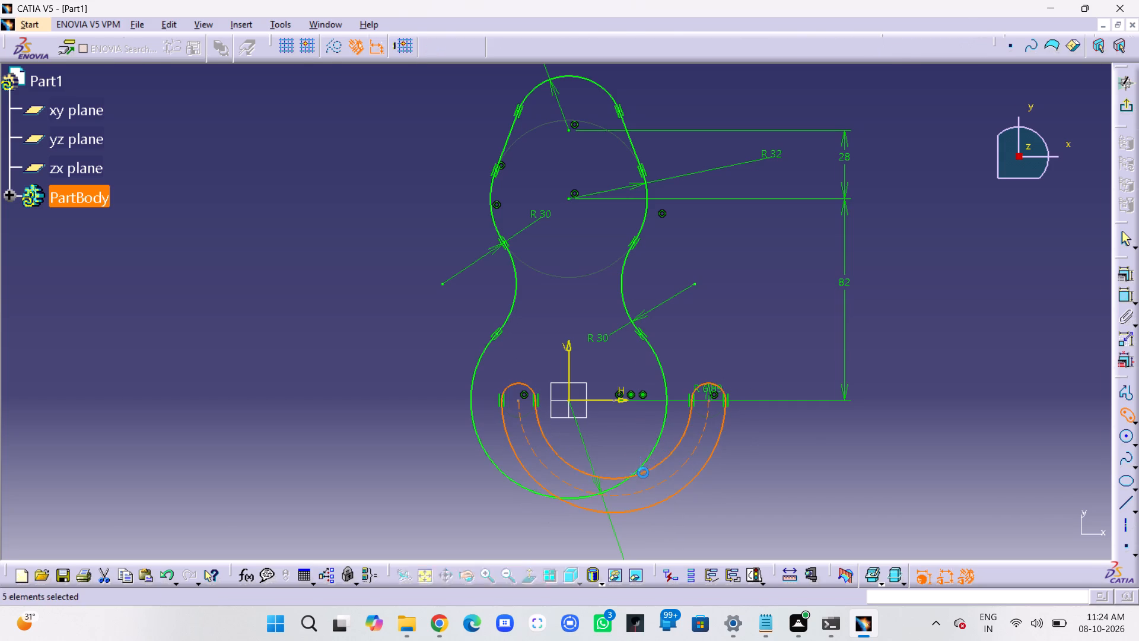
pyautogui.click(825, 465)
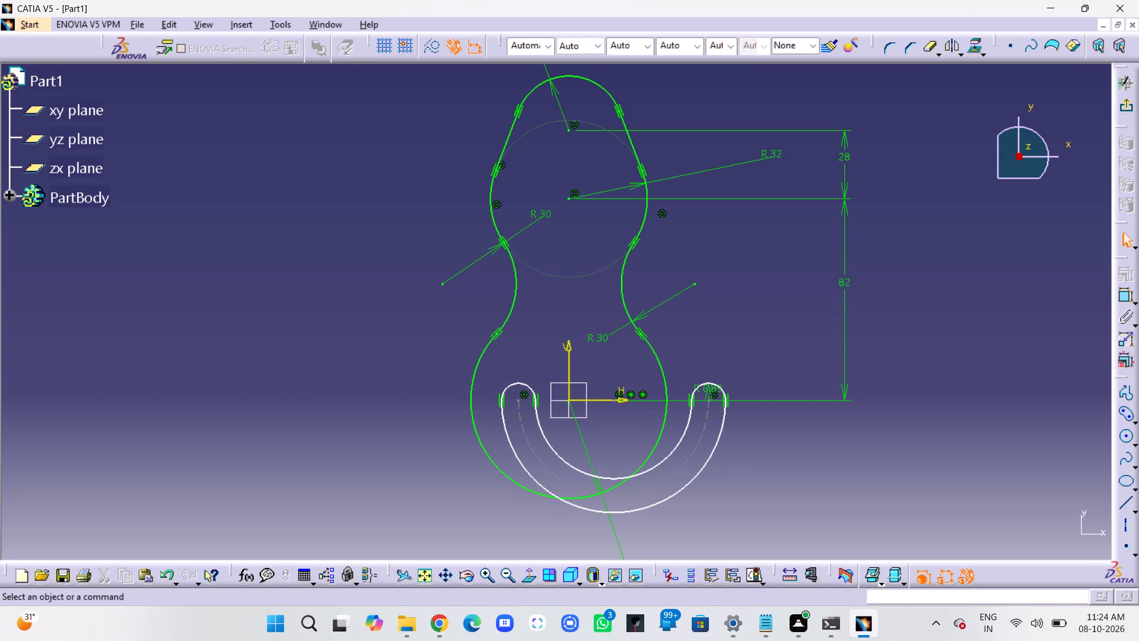
# Move the elongated hole's end-radius dimension clear of the geometry and set the radius to 8 mm.
pyautogui.moveTo(712, 386); pyautogui.dragTo(766, 338)
pyautogui.doubleClick(776, 339)
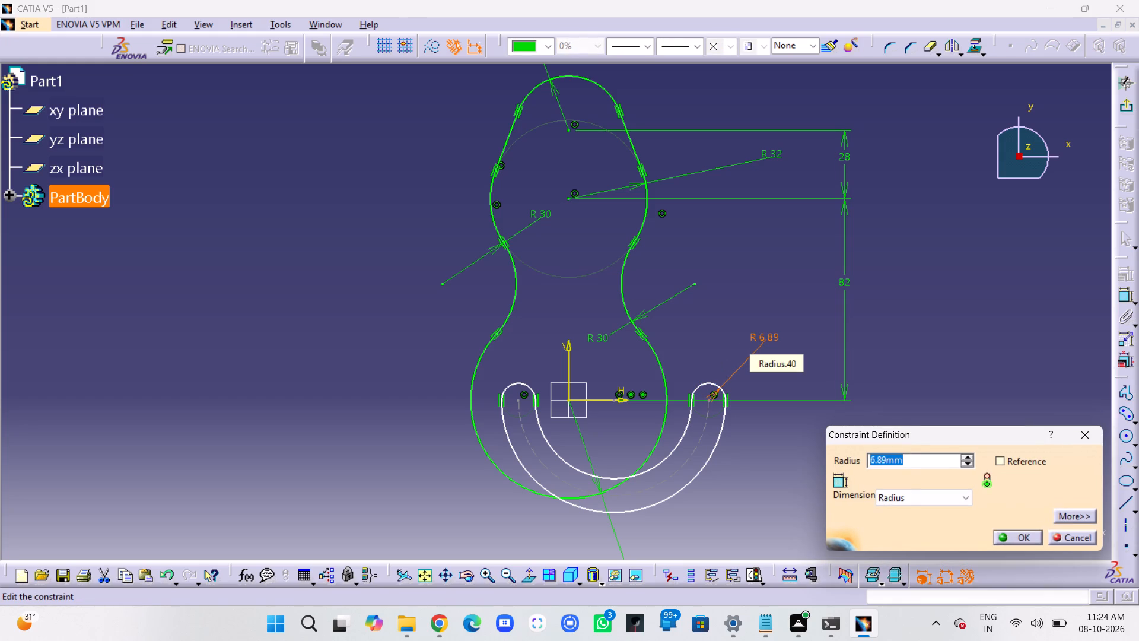
pyautogui.press('8')
pyautogui.press('Return')
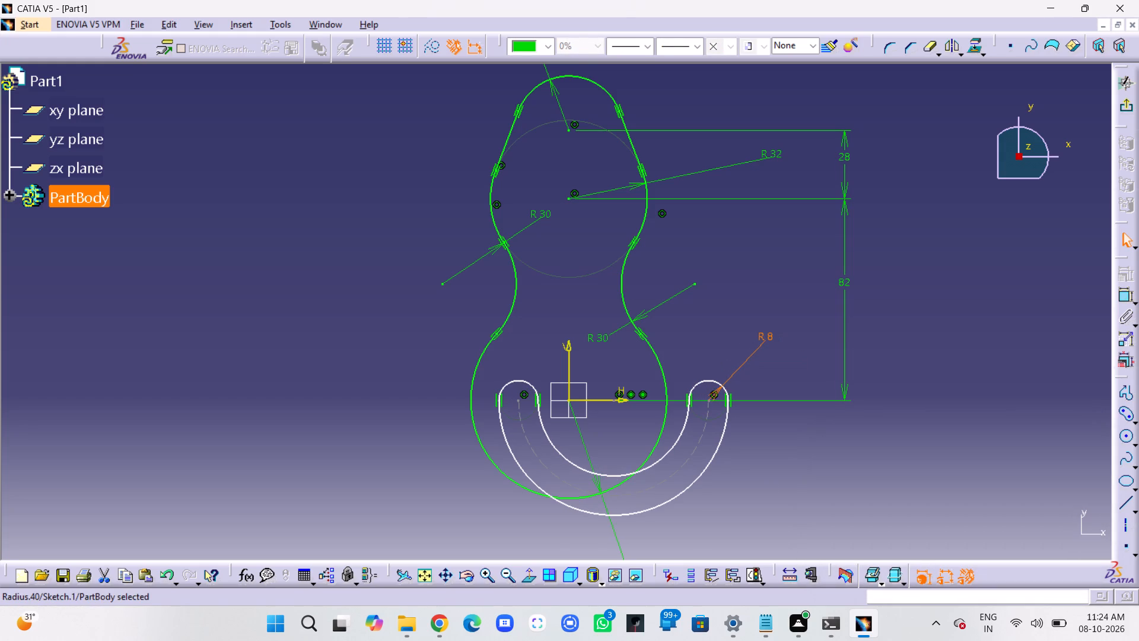
pyautogui.click(787, 361)
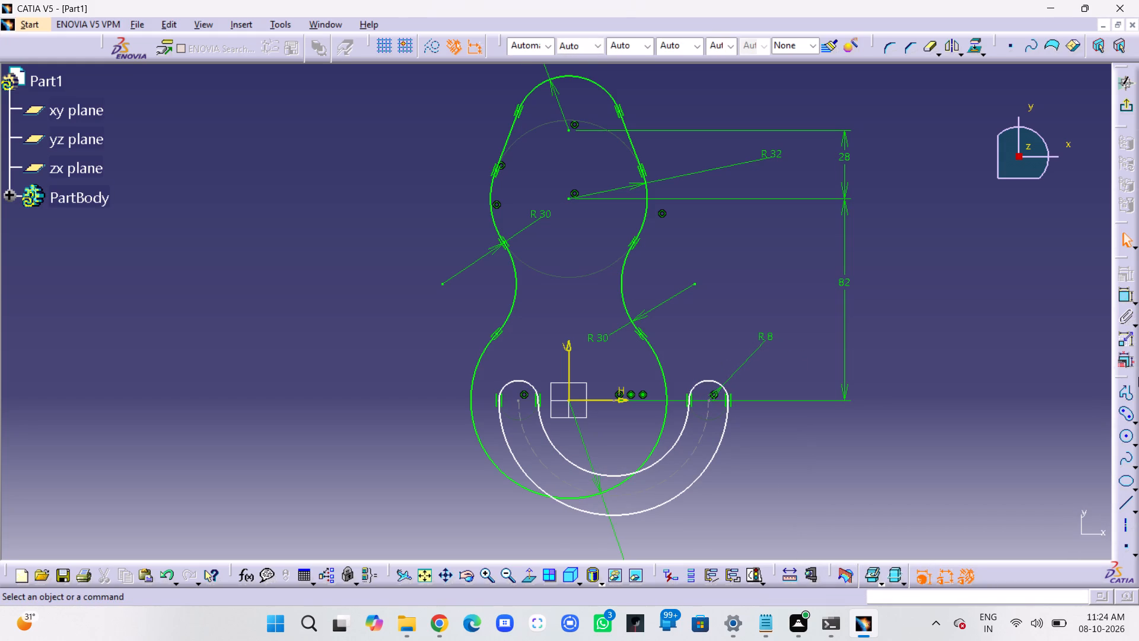
# Constrain the centre of the elongated hole's right-hand end to 18 mm from the vertical axis.
pyautogui.click(1126, 299)
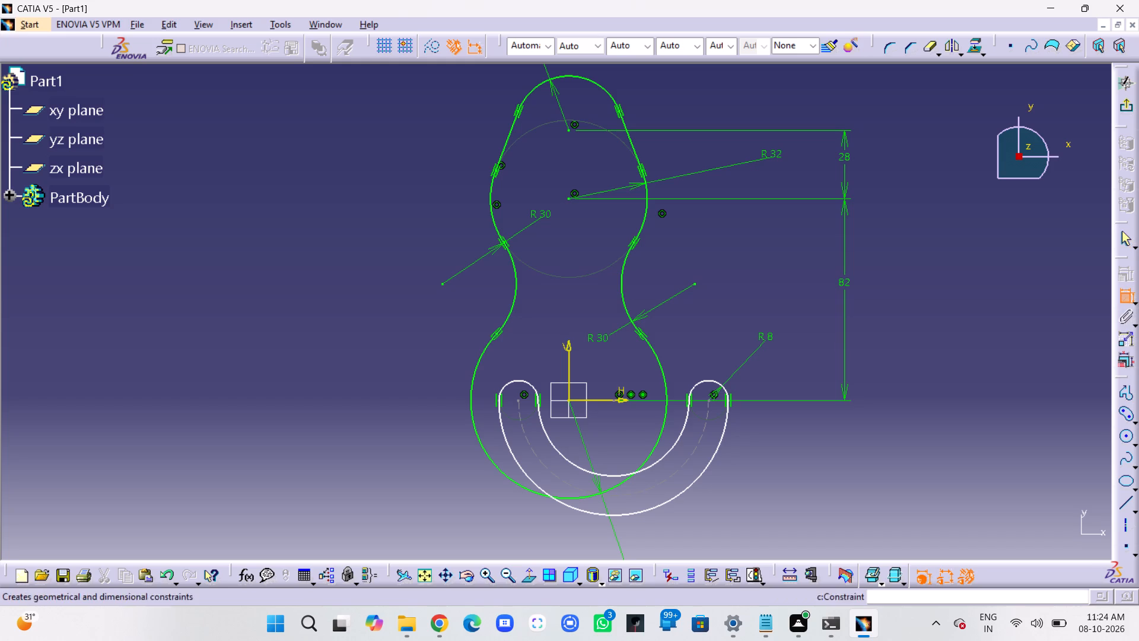
pyautogui.click(710, 400)
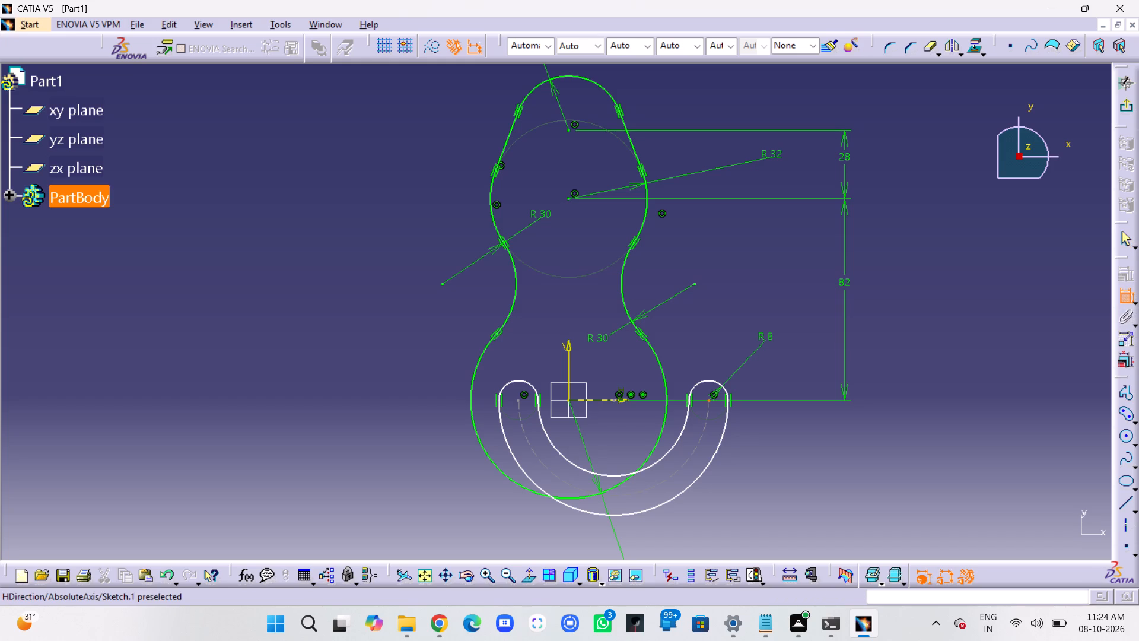
pyautogui.click(569, 392)
pyautogui.click(640, 376)
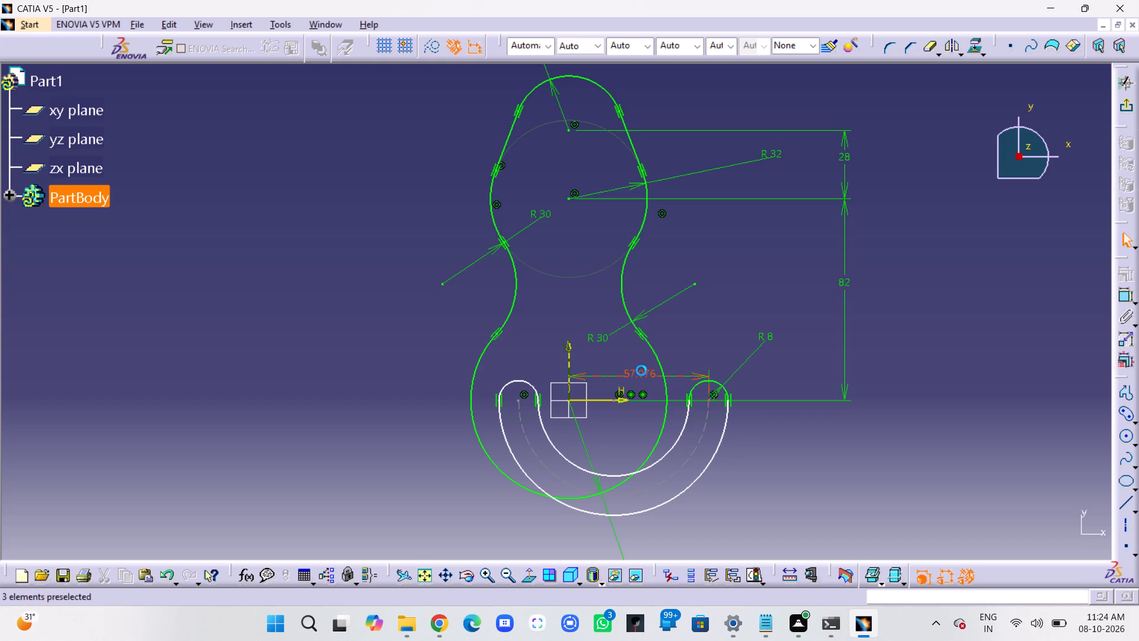
pyautogui.doubleClick(641, 370)
pyautogui.write('18')
pyautogui.press('Return')
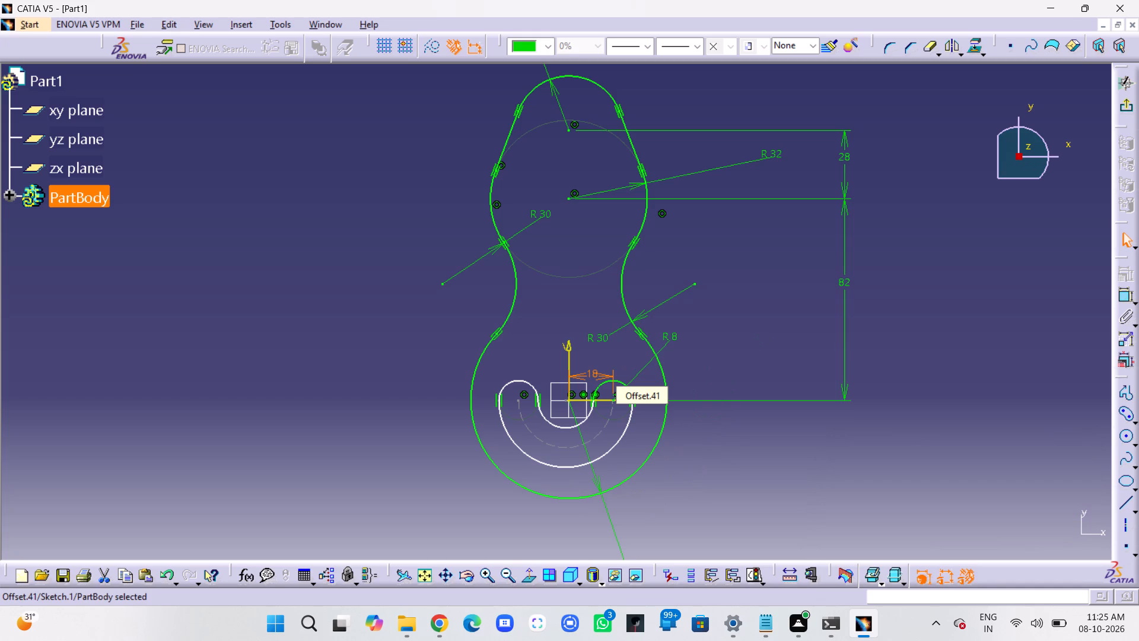
pyautogui.click(727, 364)
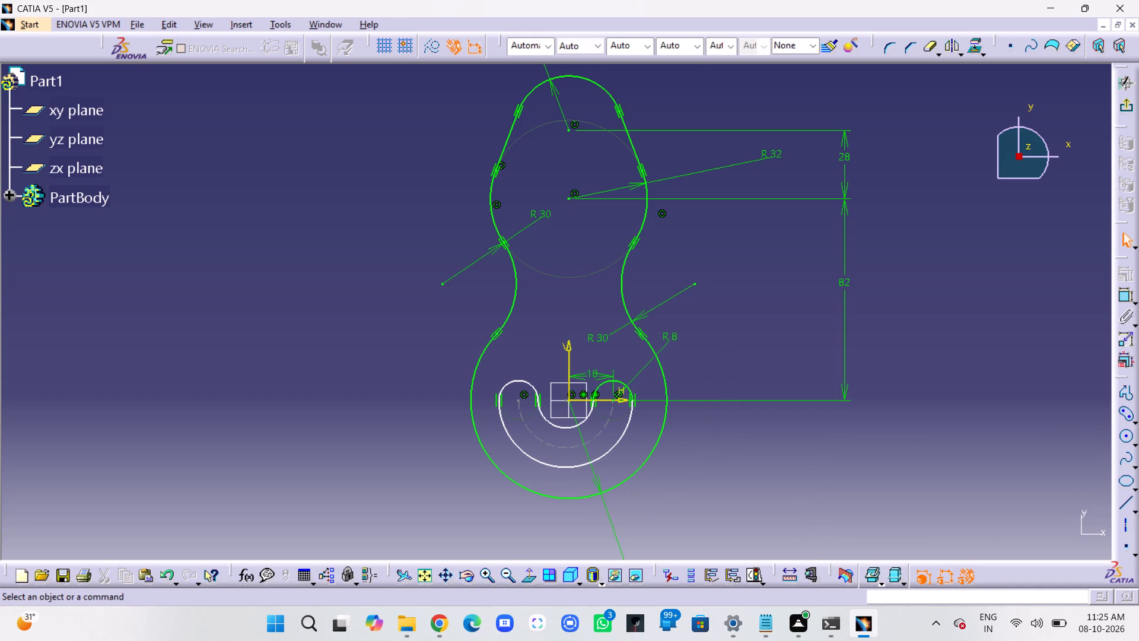
# Constrain the centre of the elongated hole's left-hand end to 18 mm from the vertical axis.
pyautogui.click(1123, 294)
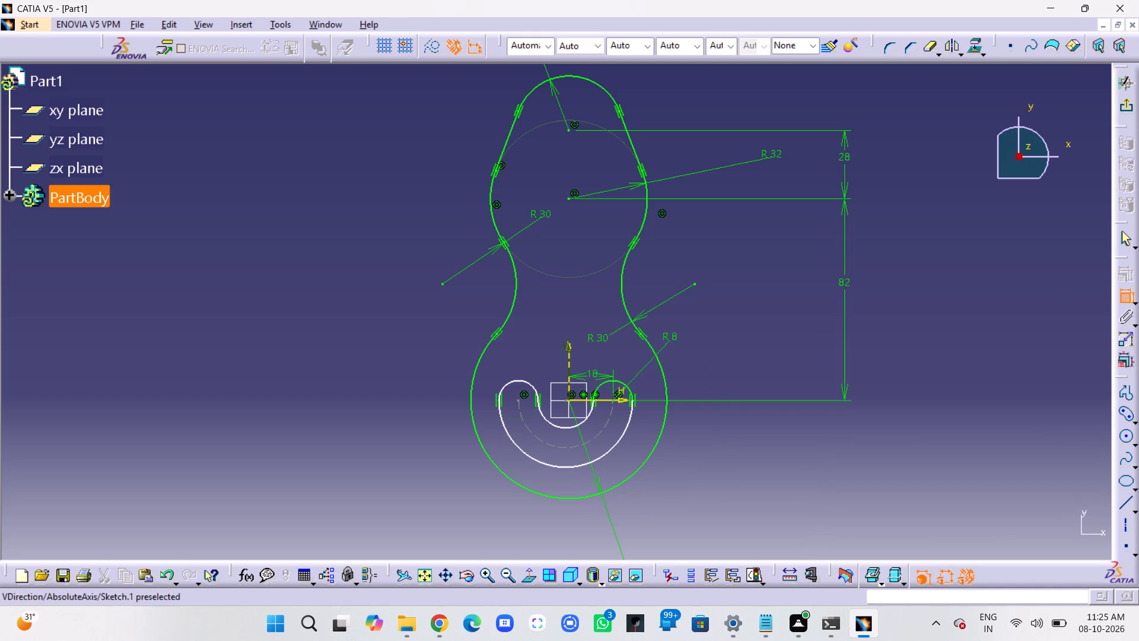
pyautogui.click(567, 364)
pyautogui.click(518, 399)
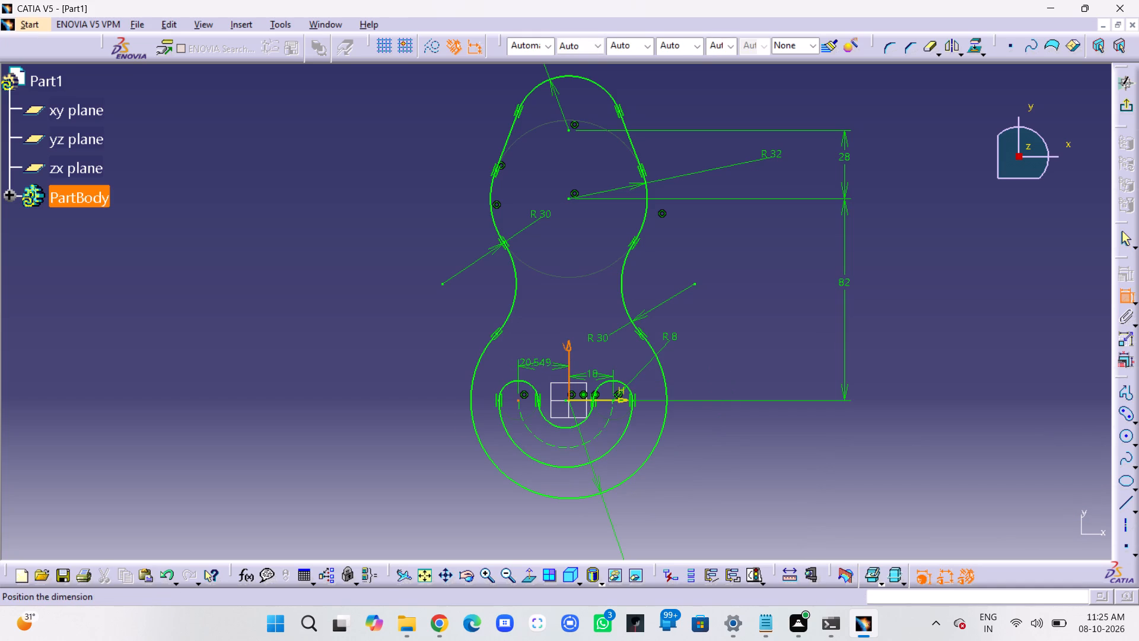
pyautogui.click(539, 372)
pyautogui.doubleClick(542, 367)
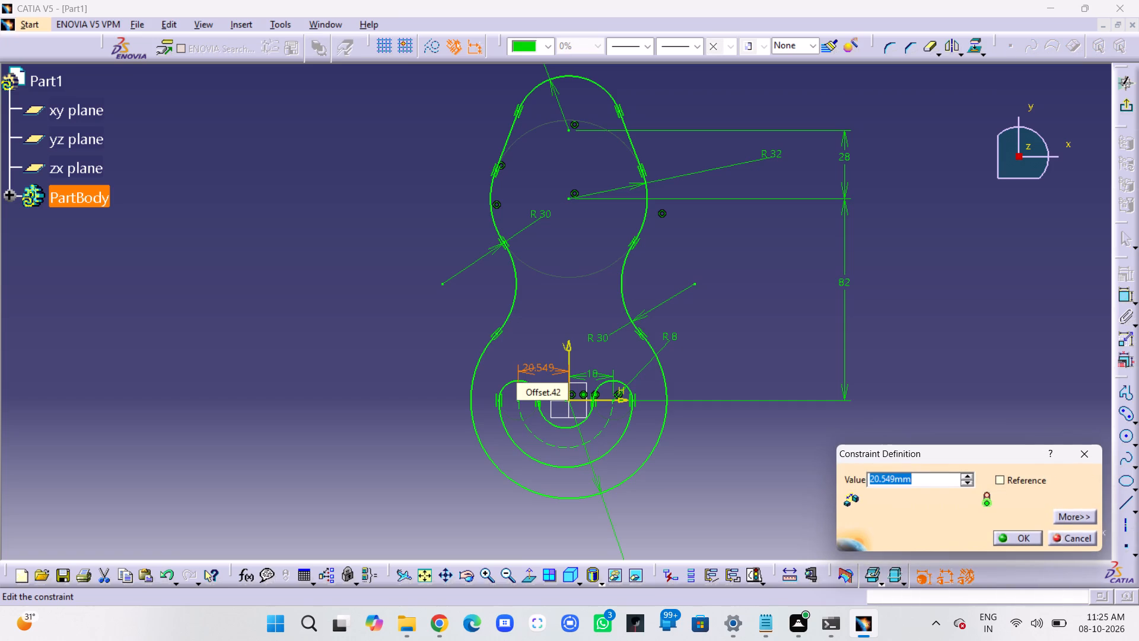
pyautogui.write('18')
pyautogui.press('Return')
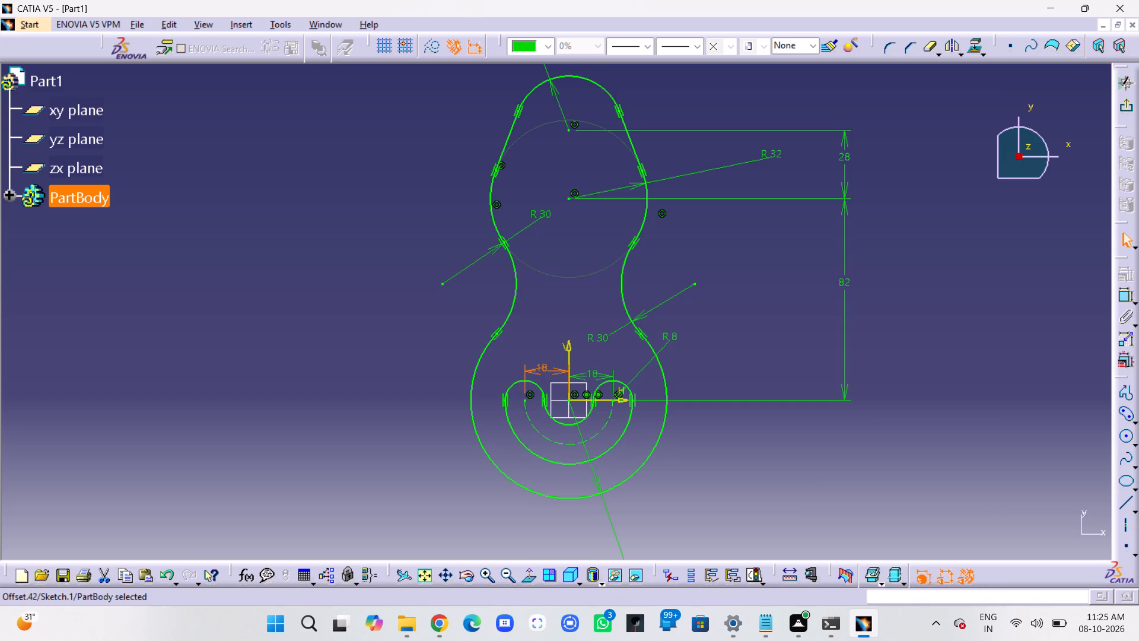
pyautogui.click(536, 335)
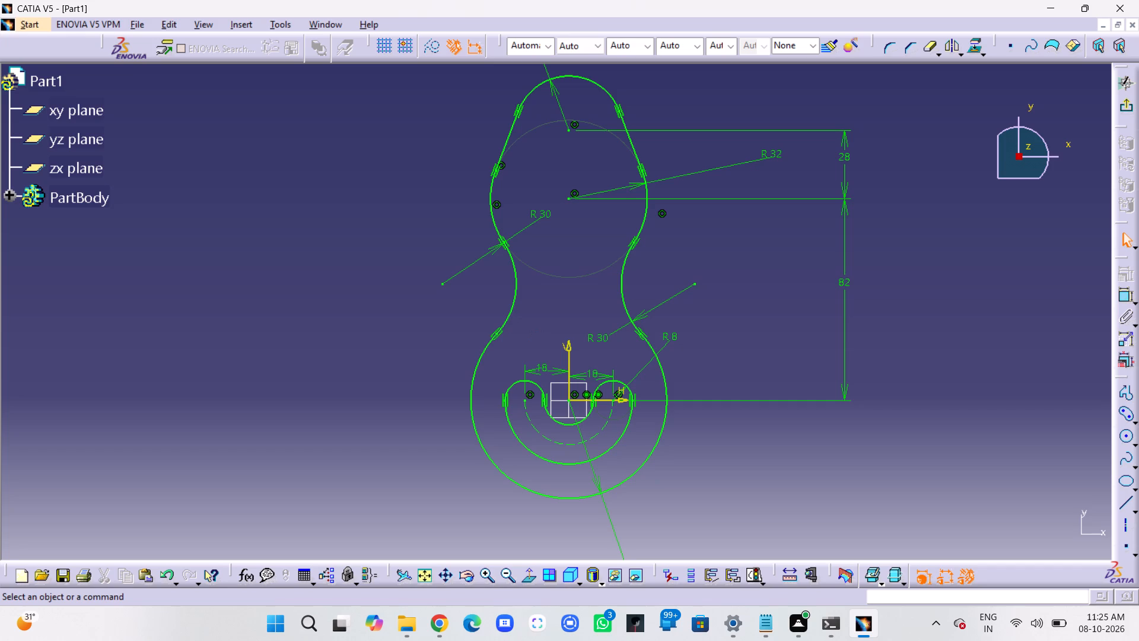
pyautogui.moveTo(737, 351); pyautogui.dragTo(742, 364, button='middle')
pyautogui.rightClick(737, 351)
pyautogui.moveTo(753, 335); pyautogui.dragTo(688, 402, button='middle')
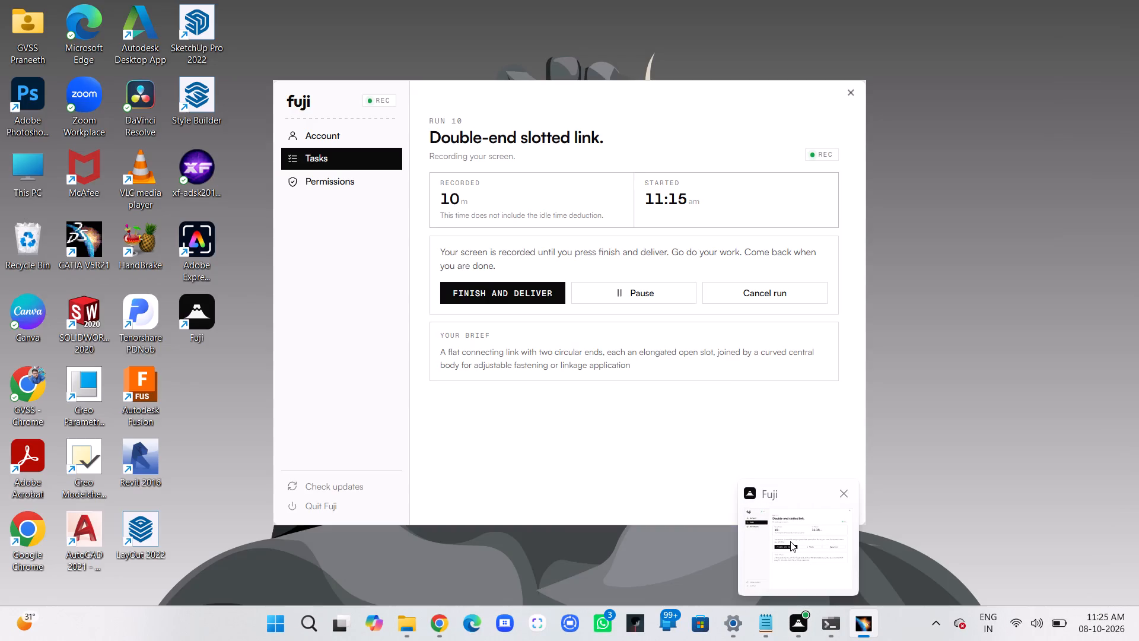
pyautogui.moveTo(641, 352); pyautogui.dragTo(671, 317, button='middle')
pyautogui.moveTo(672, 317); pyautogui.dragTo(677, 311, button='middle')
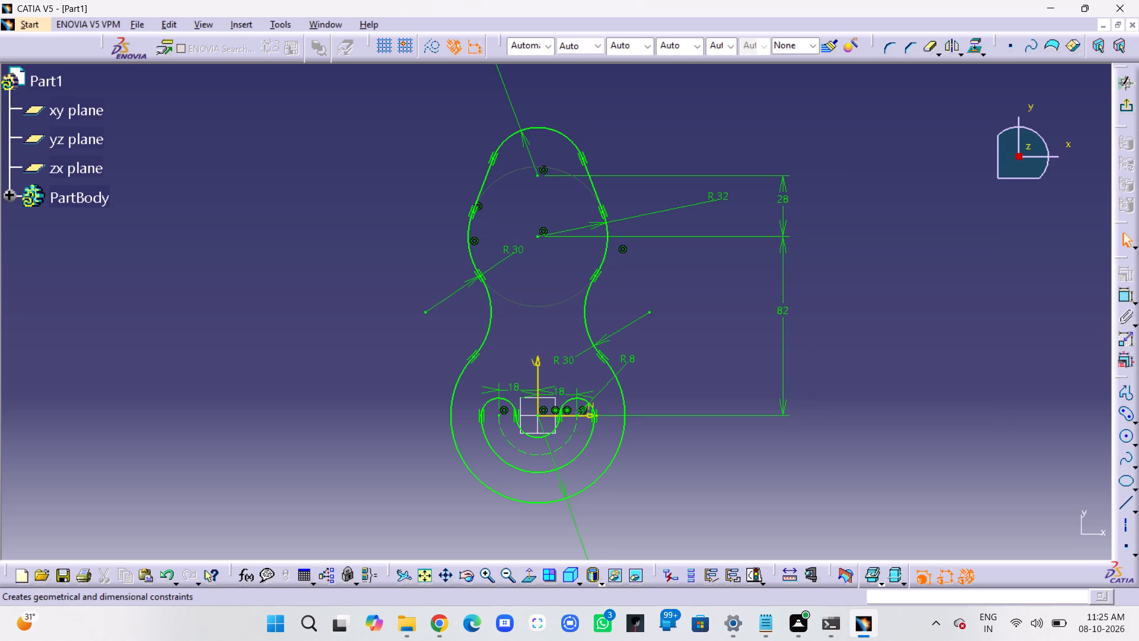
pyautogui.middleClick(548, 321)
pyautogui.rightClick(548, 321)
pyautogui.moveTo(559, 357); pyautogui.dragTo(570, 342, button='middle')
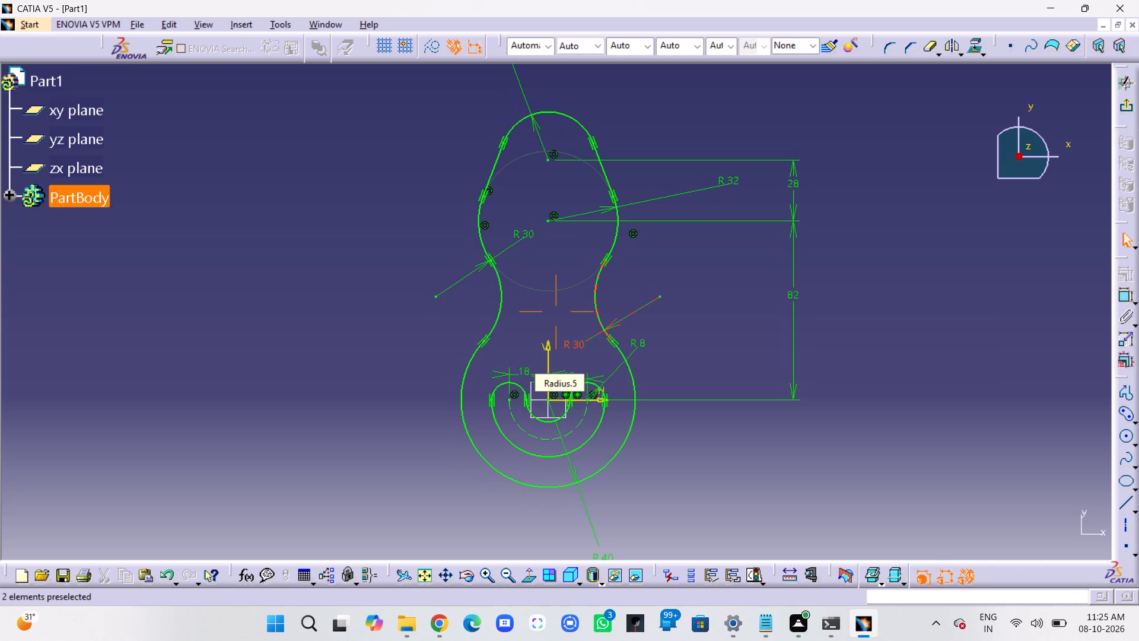
# Move the R22 dimension of the link's upper end arc to the upper-right side, clear of the outline.
pyautogui.moveTo(570, 342); pyautogui.dragTo(576, 339, button='middle')
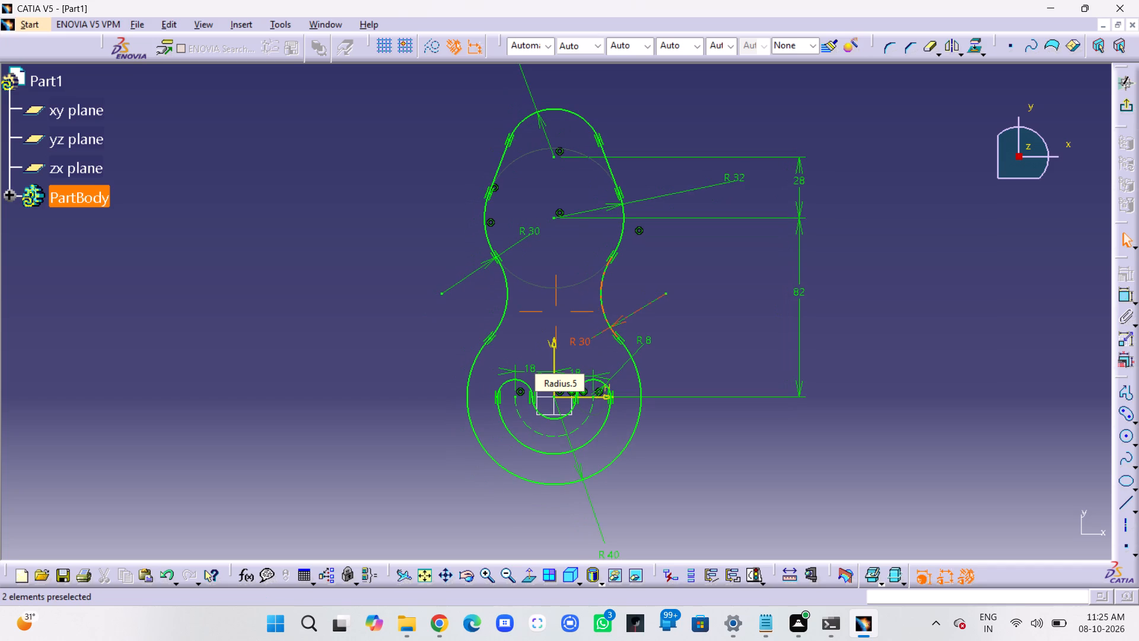
pyautogui.moveTo(576, 339); pyautogui.dragTo(581, 335, button='middle')
pyautogui.middleClick(581, 335)
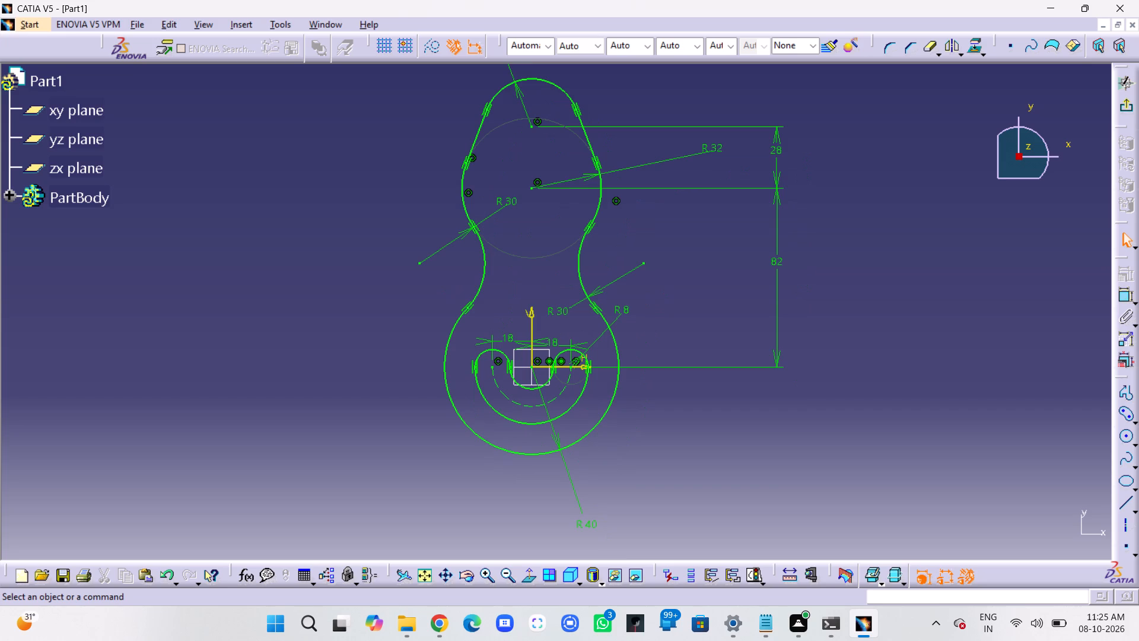
pyautogui.moveTo(649, 252); pyautogui.dragTo(672, 285, button='middle')
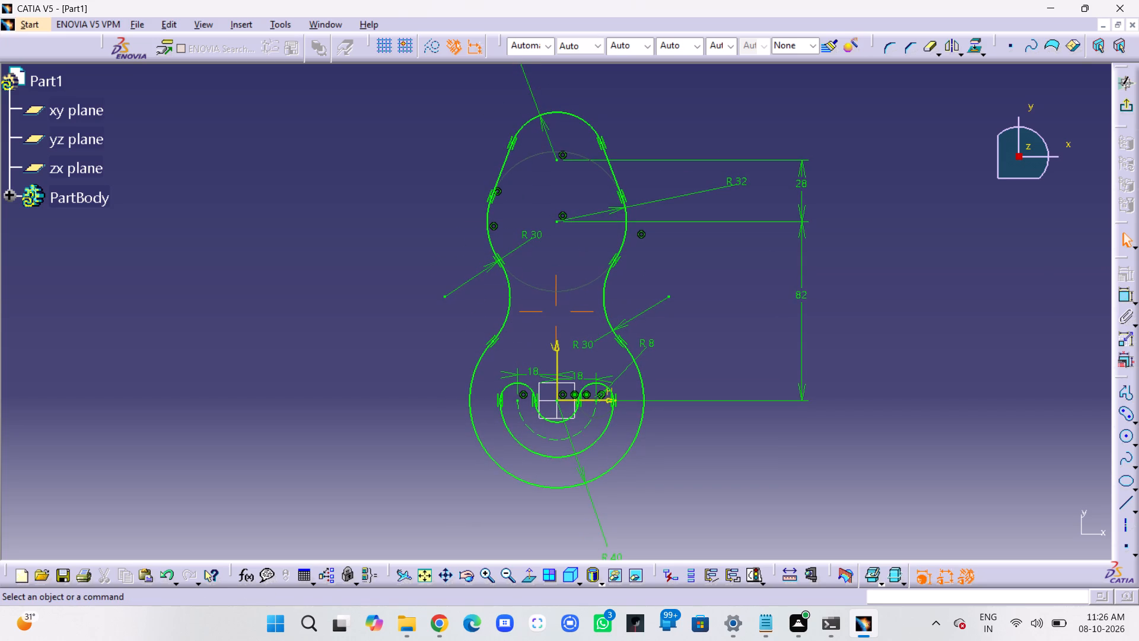
pyautogui.moveTo(672, 285); pyautogui.dragTo(672, 291, button='middle')
pyautogui.moveTo(736, 255); pyautogui.dragTo(728, 395, button='middle')
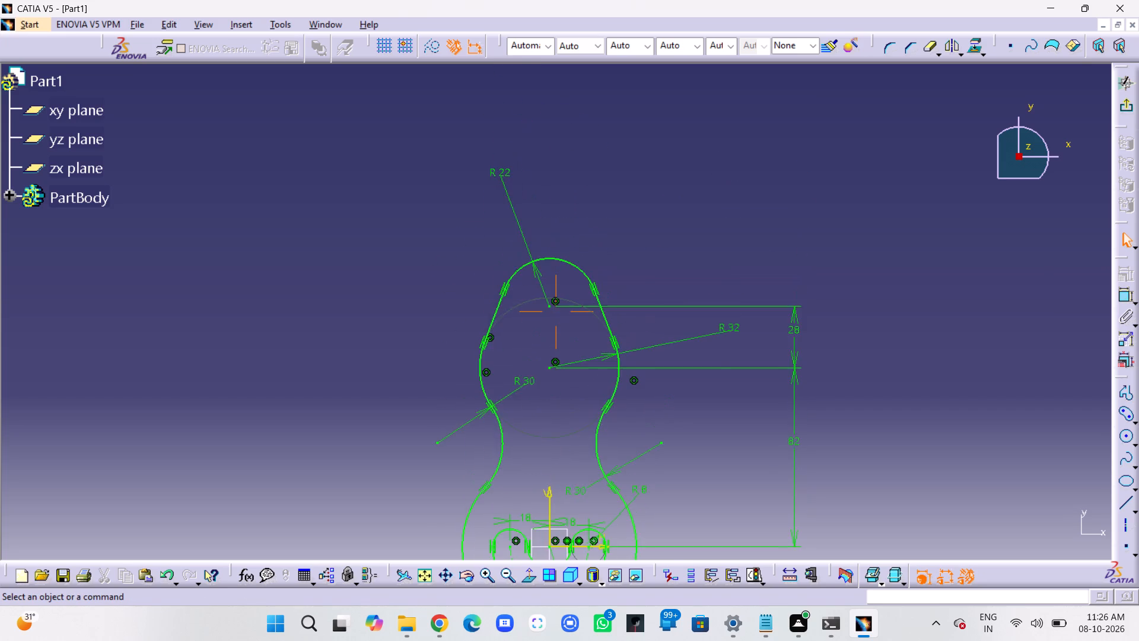
pyautogui.moveTo(728, 395); pyautogui.dragTo(726, 335, button='middle')
pyautogui.moveTo(499, 113); pyautogui.dragTo(609, 188)
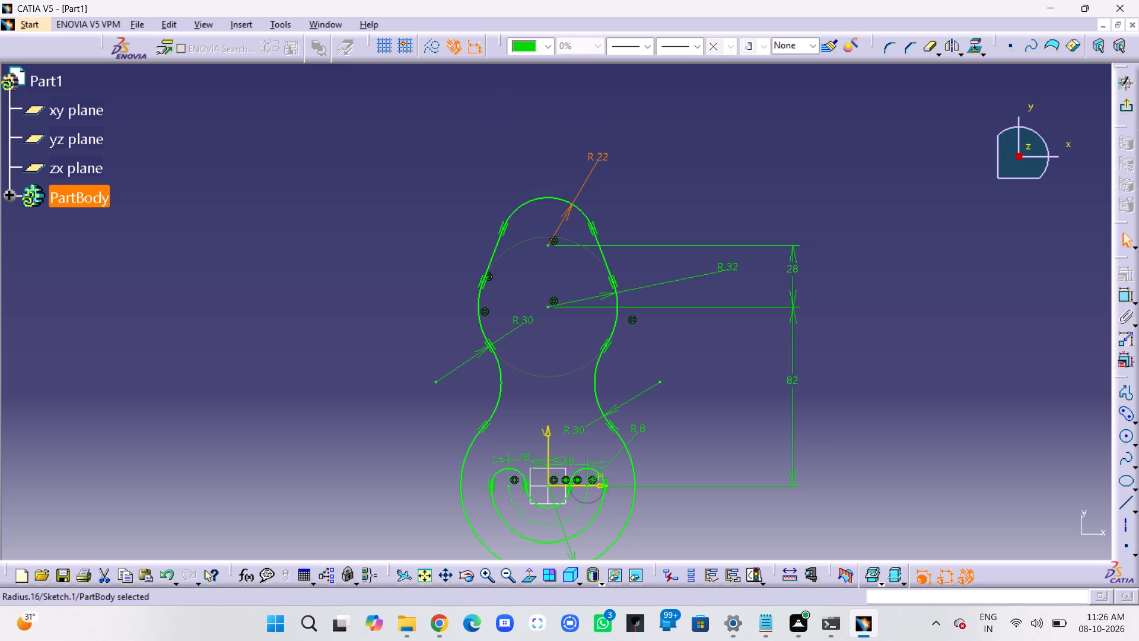
pyautogui.moveTo(609, 188); pyautogui.dragTo(635, 208)
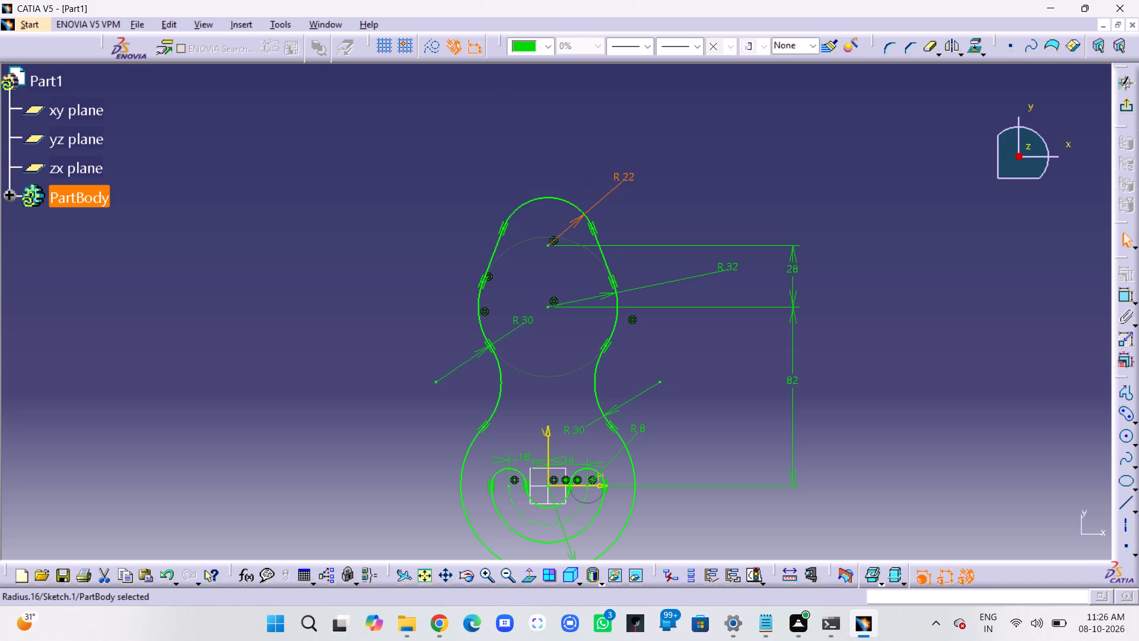
# Exit the sketch and pad its profile 20 mm with the direction reversed, below the xy plane.
pyautogui.moveTo(801, 189); pyautogui.dragTo(801, 140, button='middle')
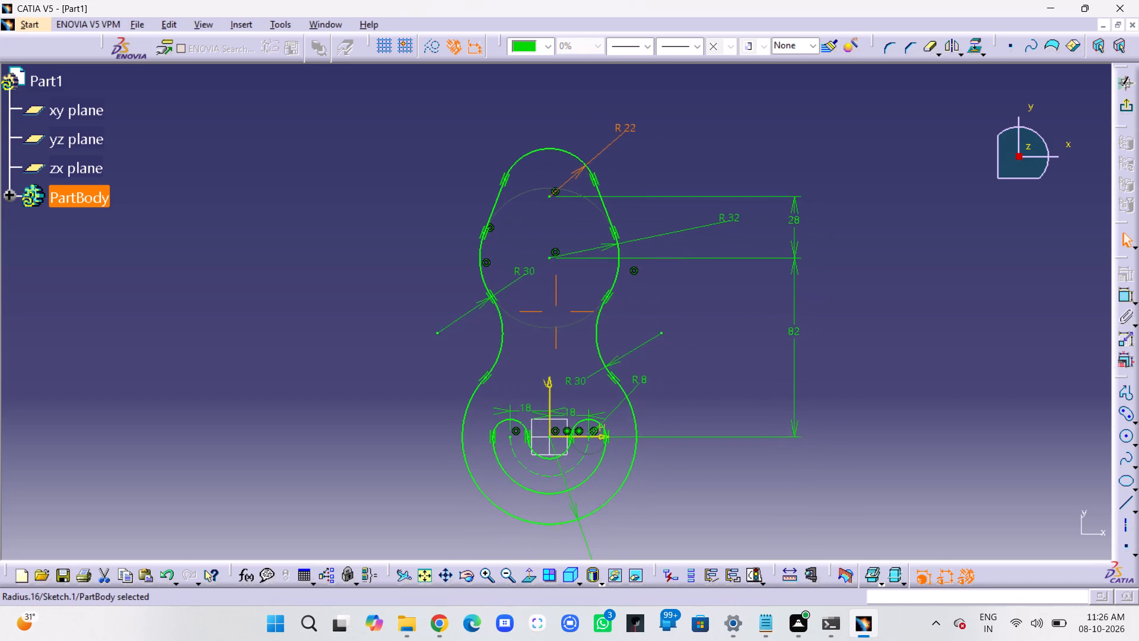
pyautogui.moveTo(801, 140); pyautogui.dragTo(787, 138, button='middle')
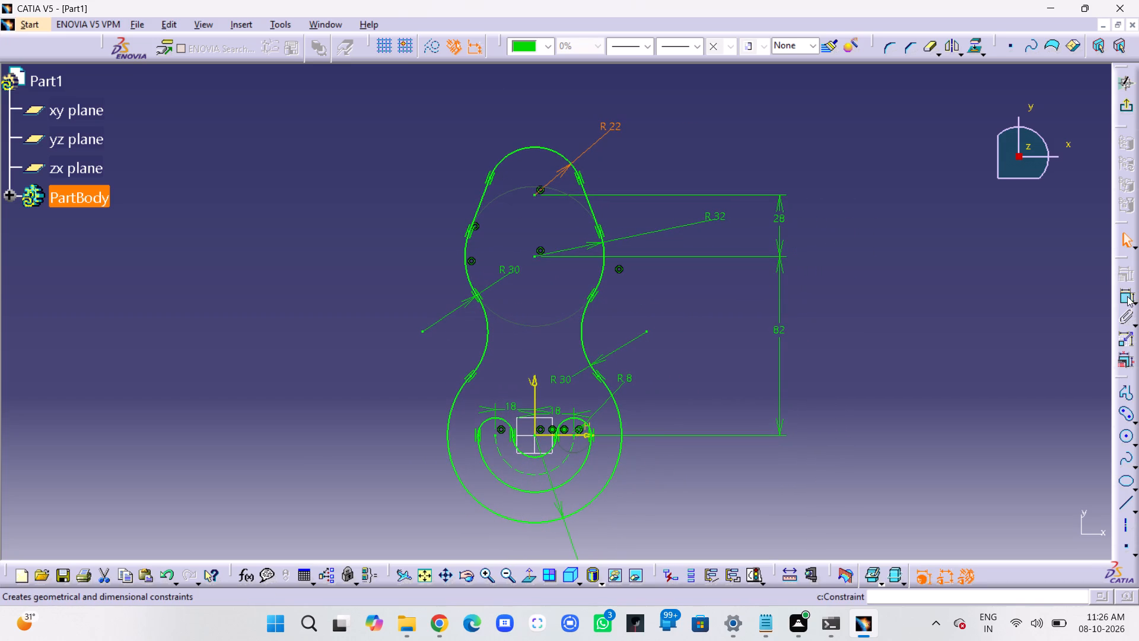
pyautogui.click(1126, 106)
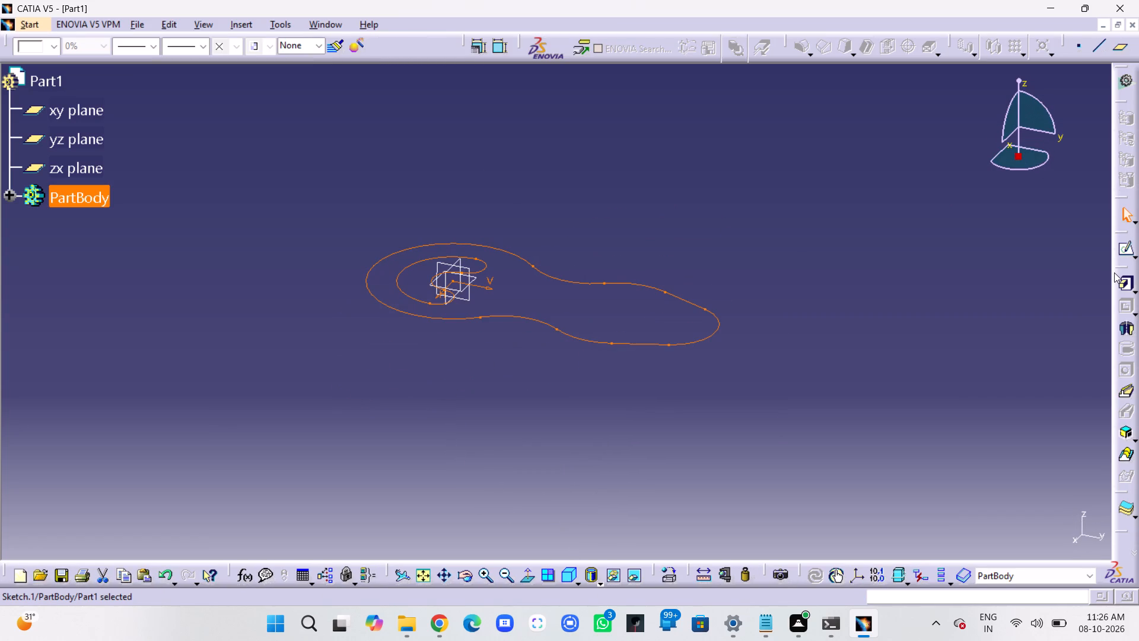
pyautogui.click(1127, 284)
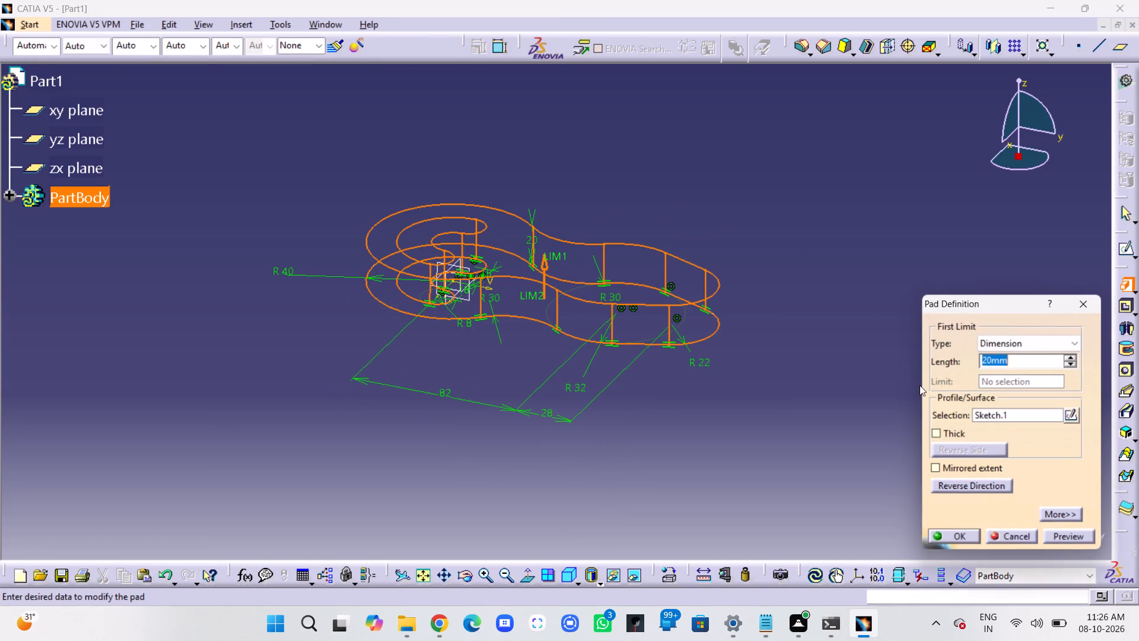
pyautogui.click(934, 466)
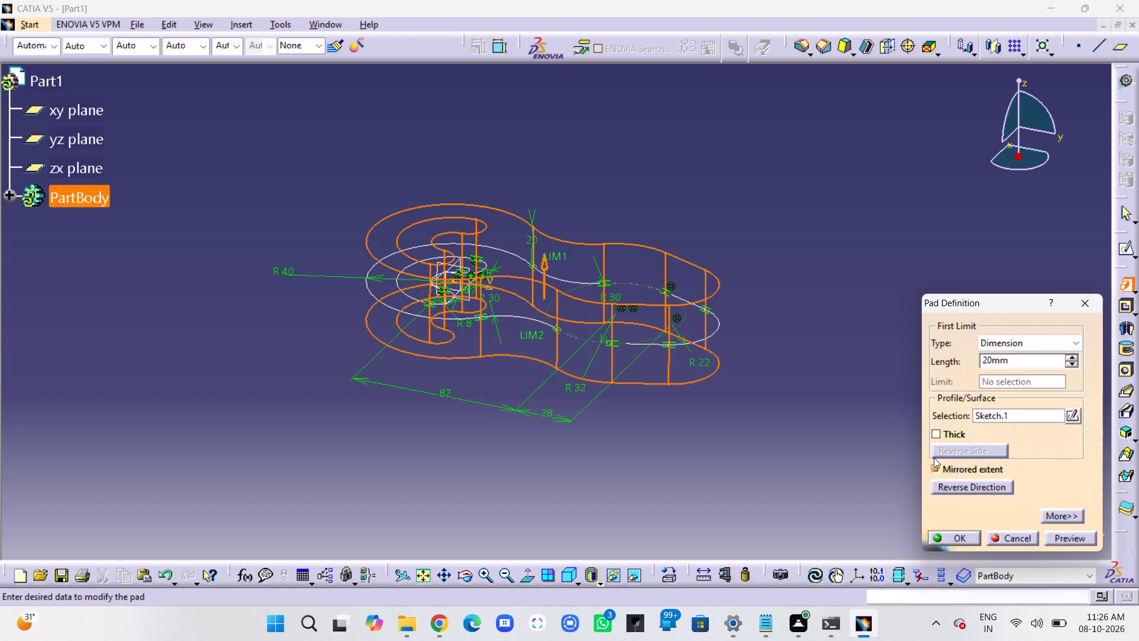
pyautogui.click(934, 458)
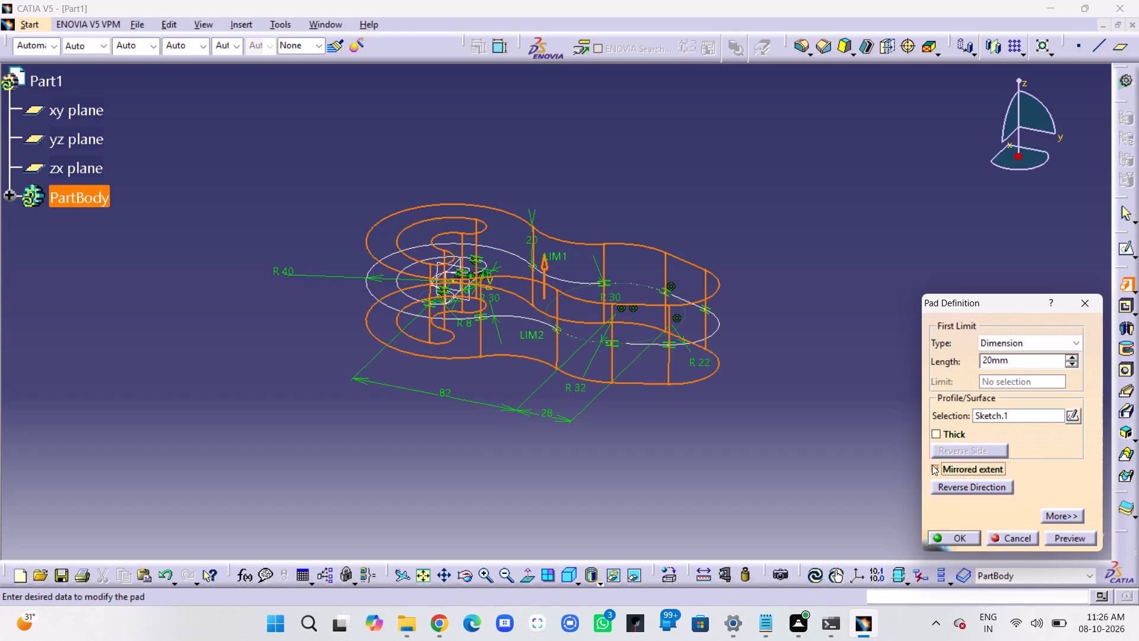
pyautogui.click(932, 465)
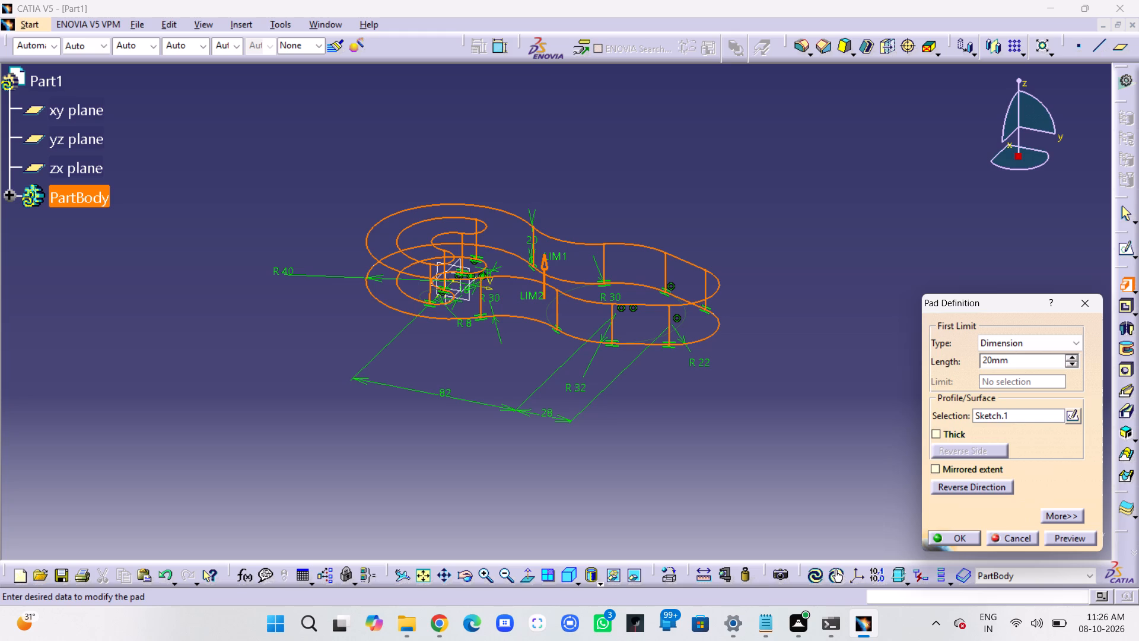
pyautogui.click(943, 485)
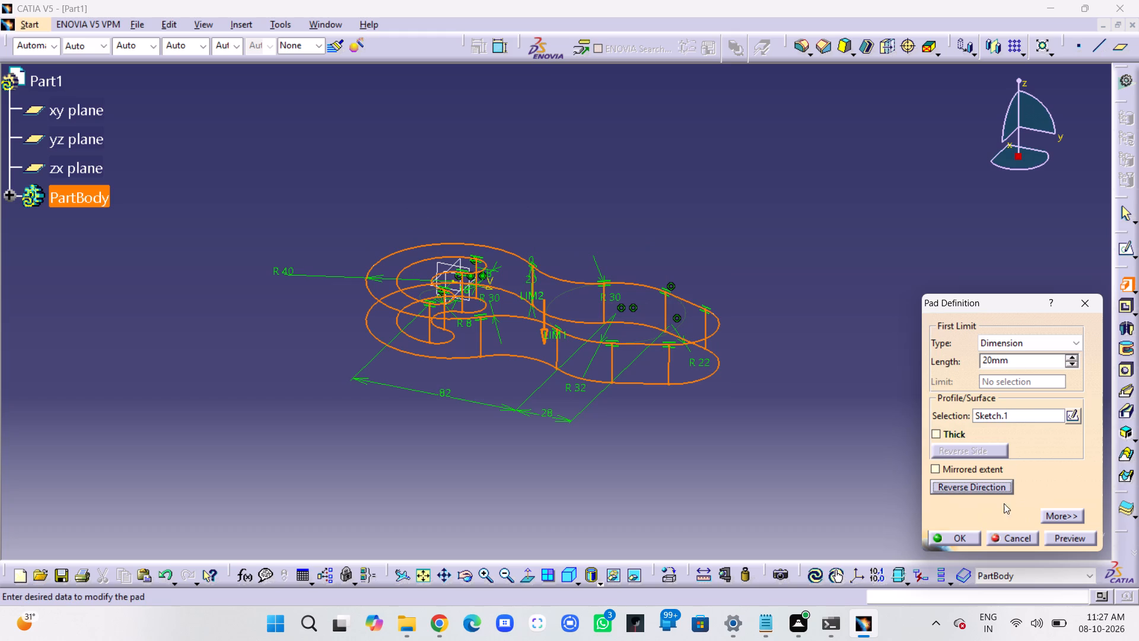
pyautogui.click(1068, 535)
pyautogui.click(957, 537)
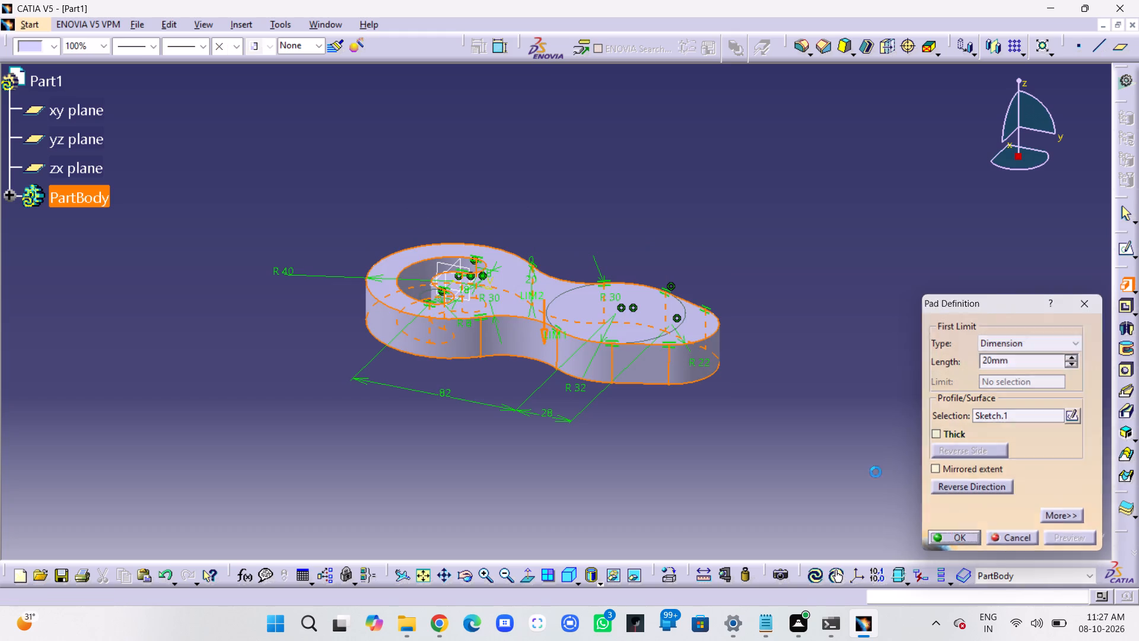
pyautogui.click(838, 443)
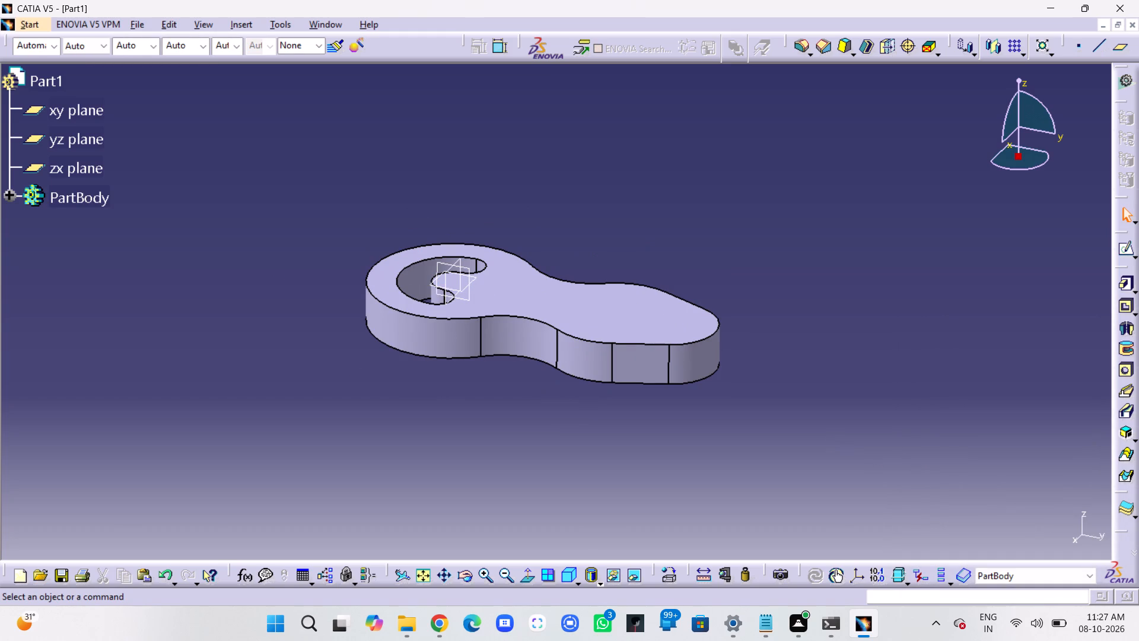
# On the pad's top face, sketch a vertical elongated hole on the V axis in the narrow end, about 37 mm between centres and 16 mm radius.
pyautogui.click(660, 327)
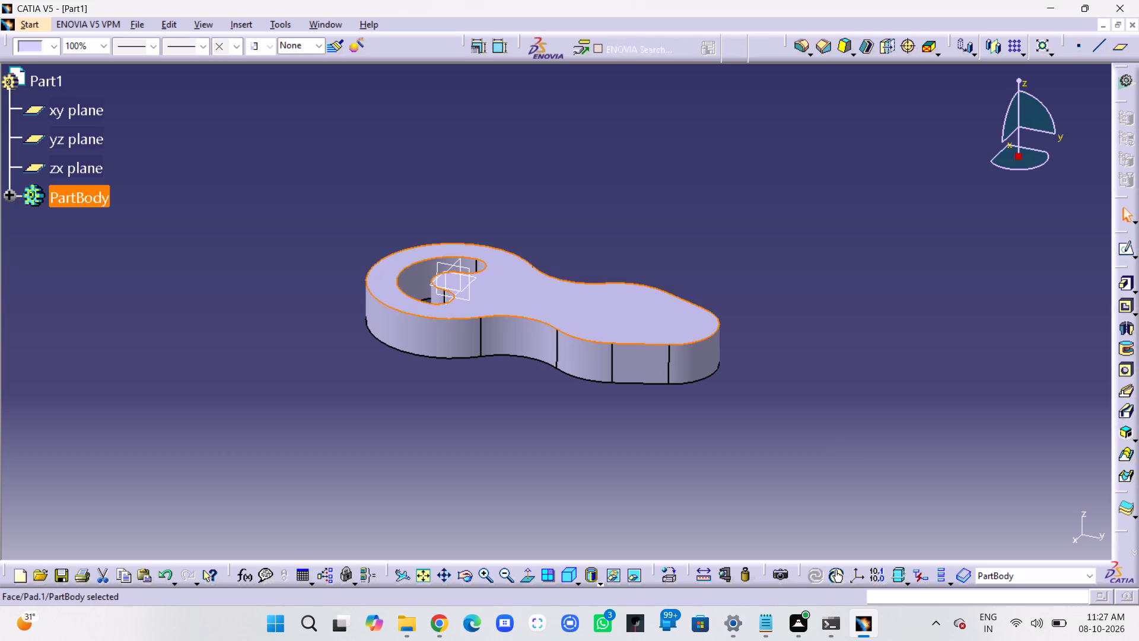
pyautogui.click(1126, 249)
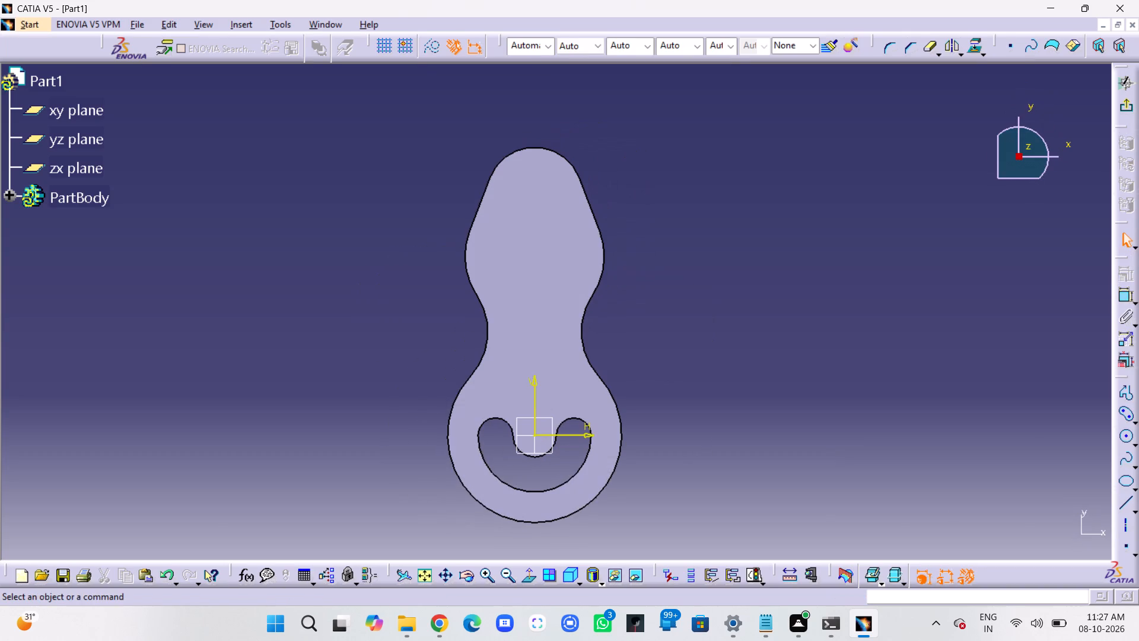
pyautogui.moveTo(759, 356); pyautogui.dragTo(874, 371, button='middle')
pyautogui.rightClick(871, 377)
pyautogui.middleClick(874, 371)
pyautogui.moveTo(629, 377); pyautogui.dragTo(931, 401, button='middle')
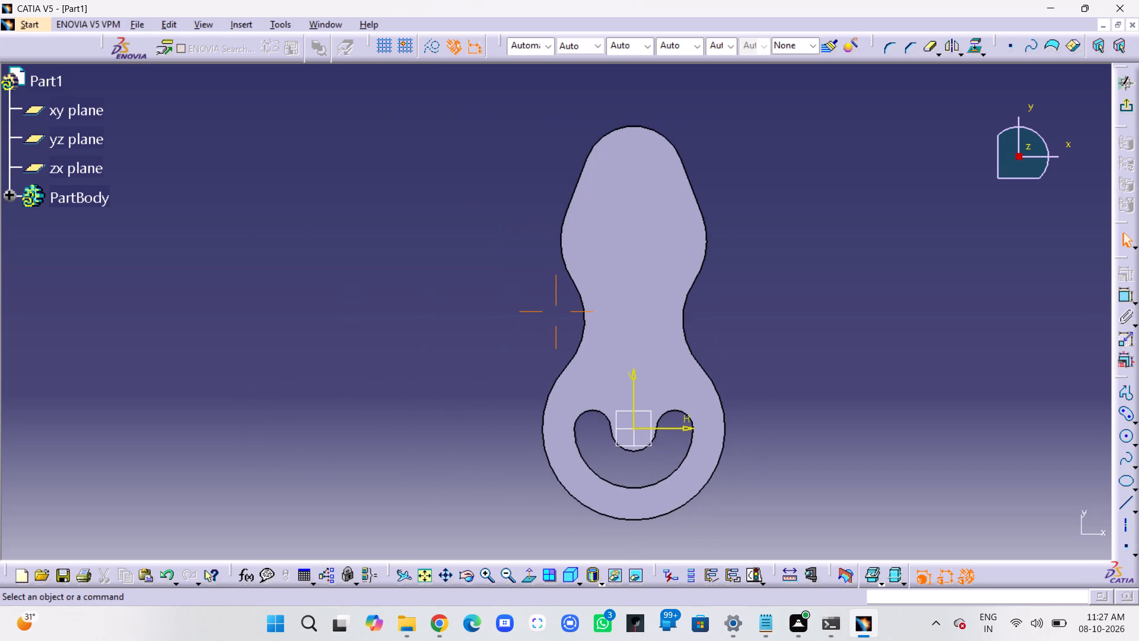
pyautogui.moveTo(931, 401); pyautogui.dragTo(928, 401, button='middle')
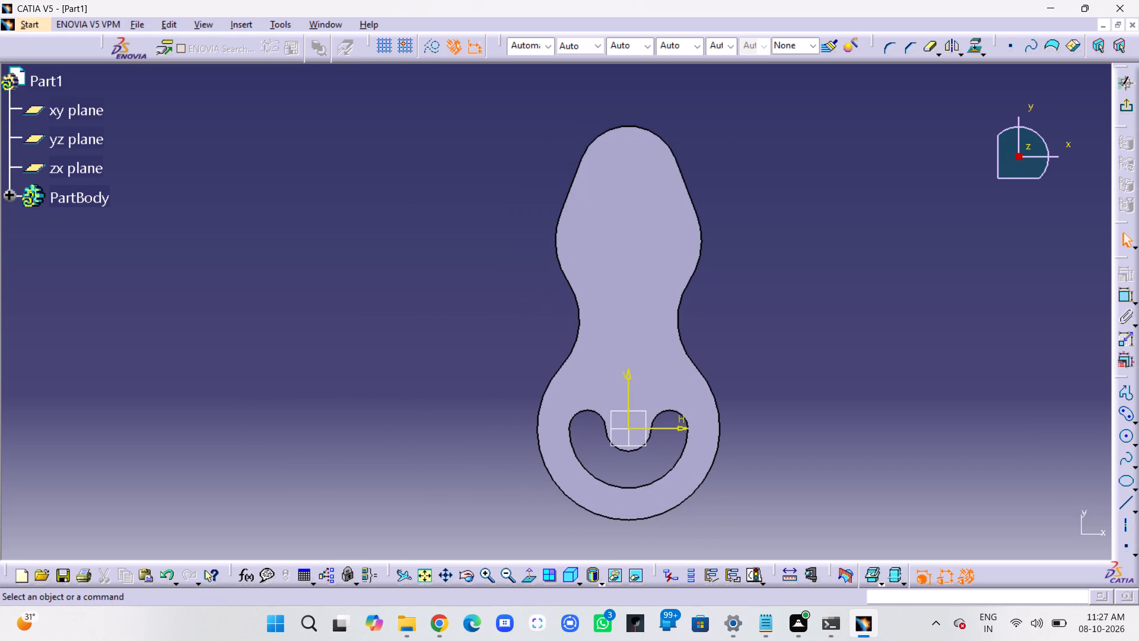
pyautogui.click(1135, 419)
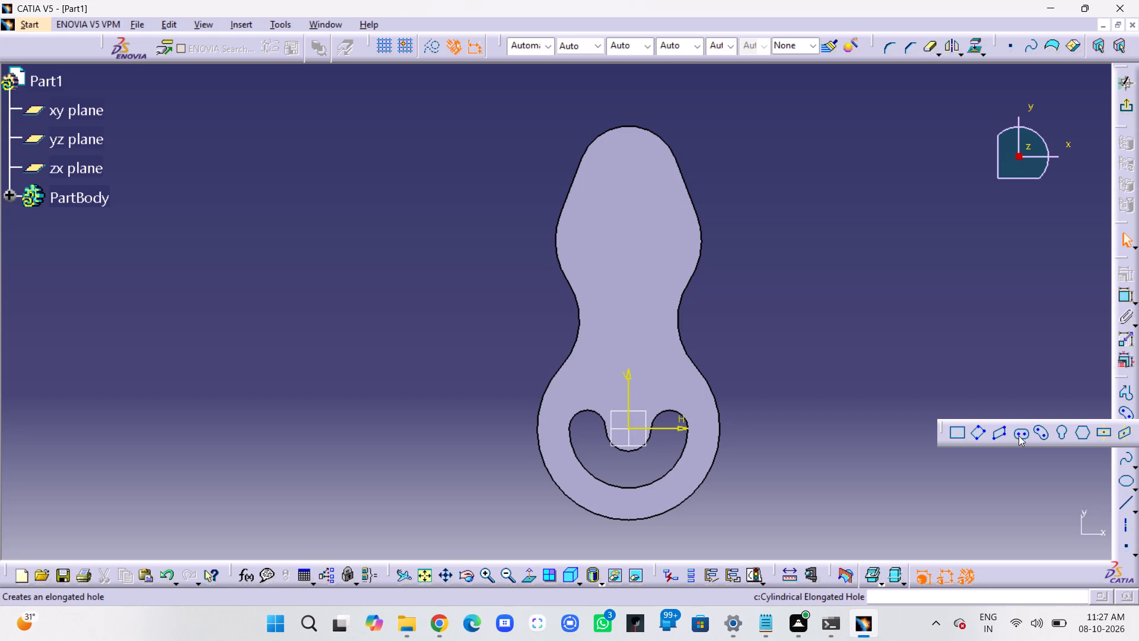
pyautogui.click(1019, 436)
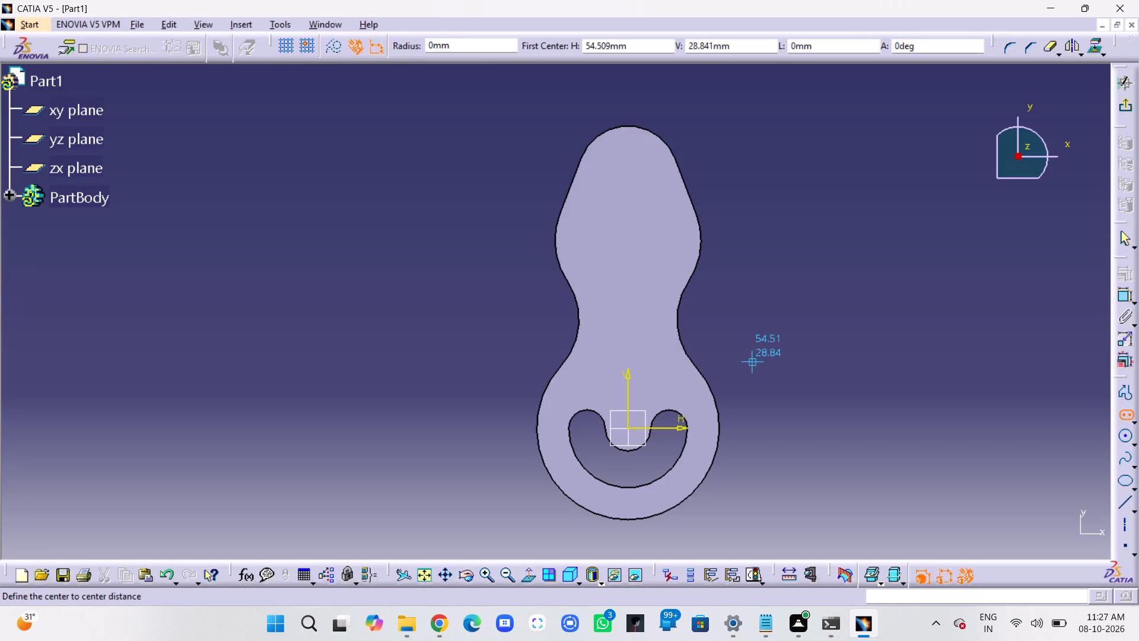
pyautogui.moveTo(762, 366); pyautogui.dragTo(812, 366, button='middle')
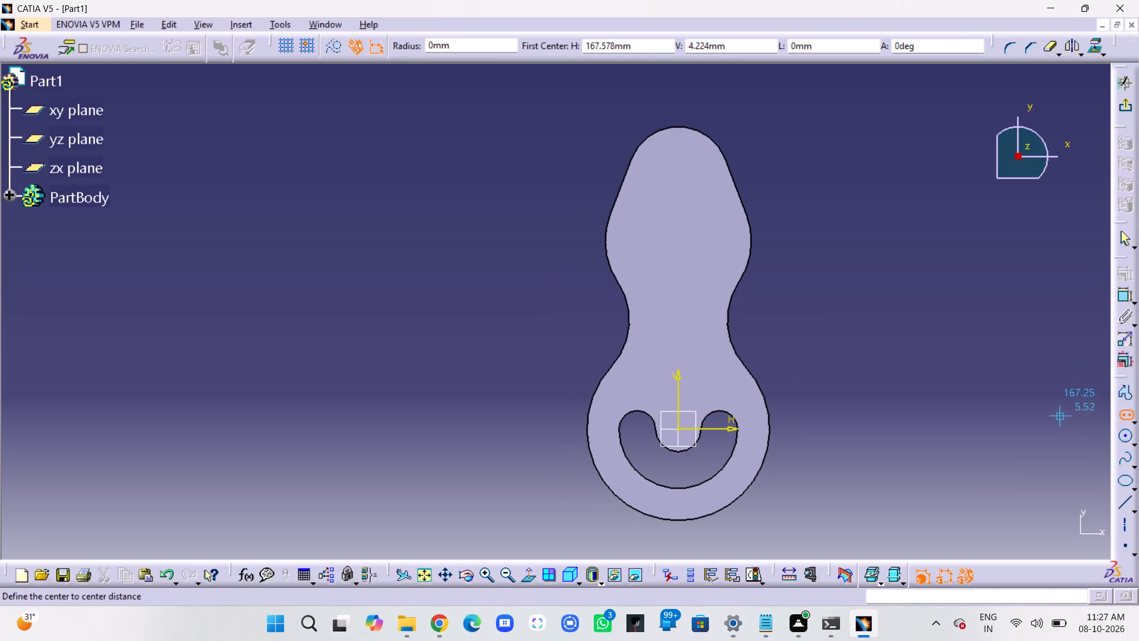
pyautogui.click(679, 169)
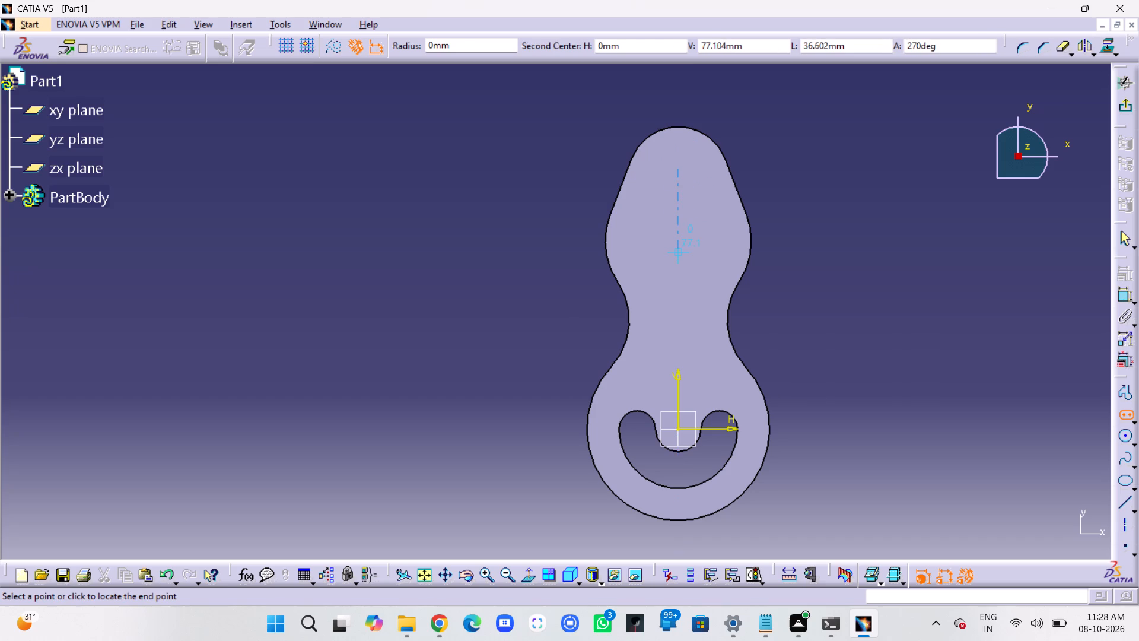
pyautogui.click(677, 253)
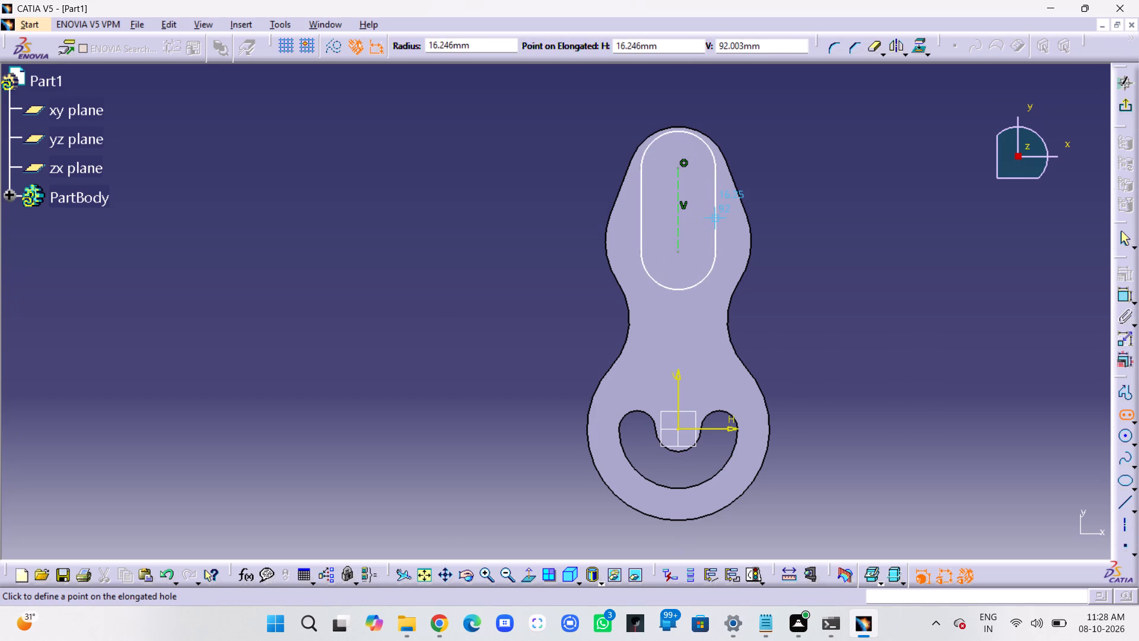
pyautogui.click(715, 218)
pyautogui.click(831, 167)
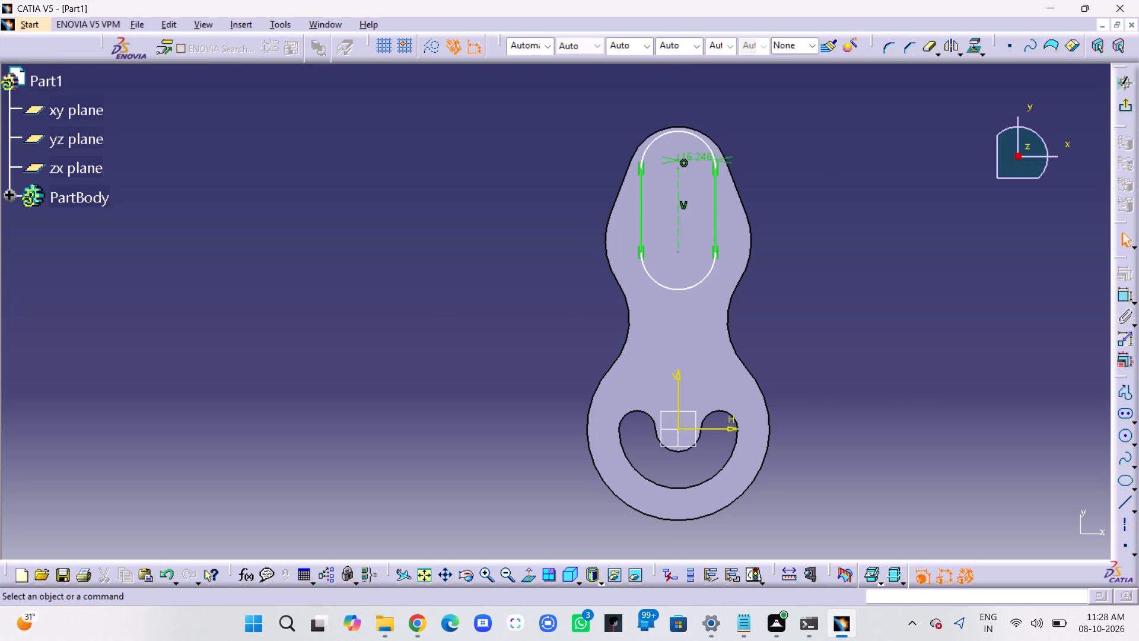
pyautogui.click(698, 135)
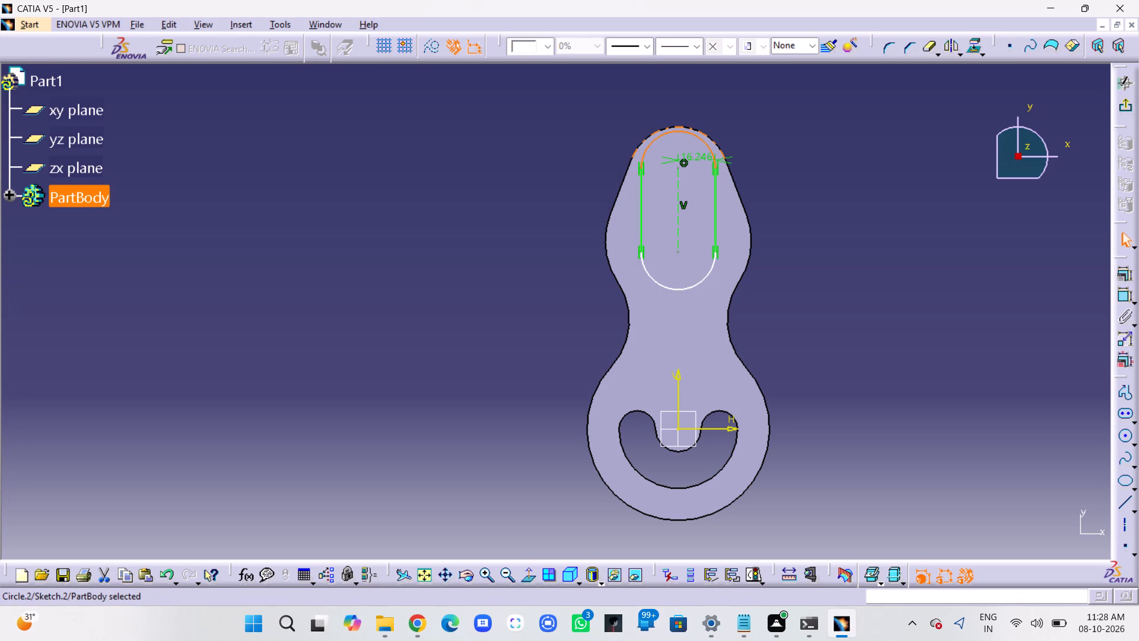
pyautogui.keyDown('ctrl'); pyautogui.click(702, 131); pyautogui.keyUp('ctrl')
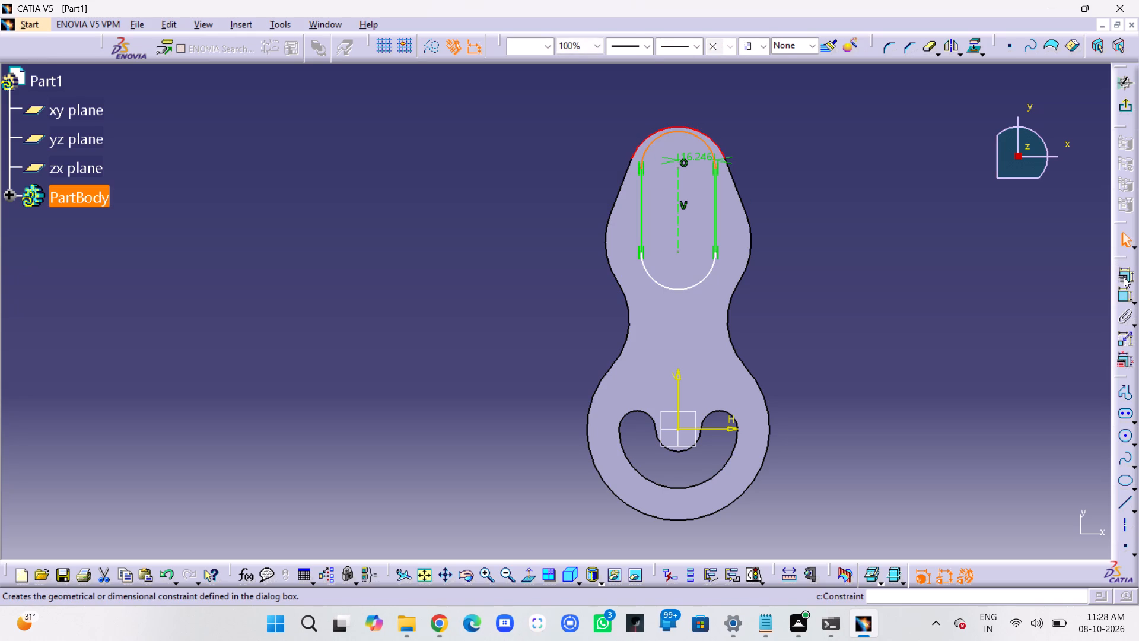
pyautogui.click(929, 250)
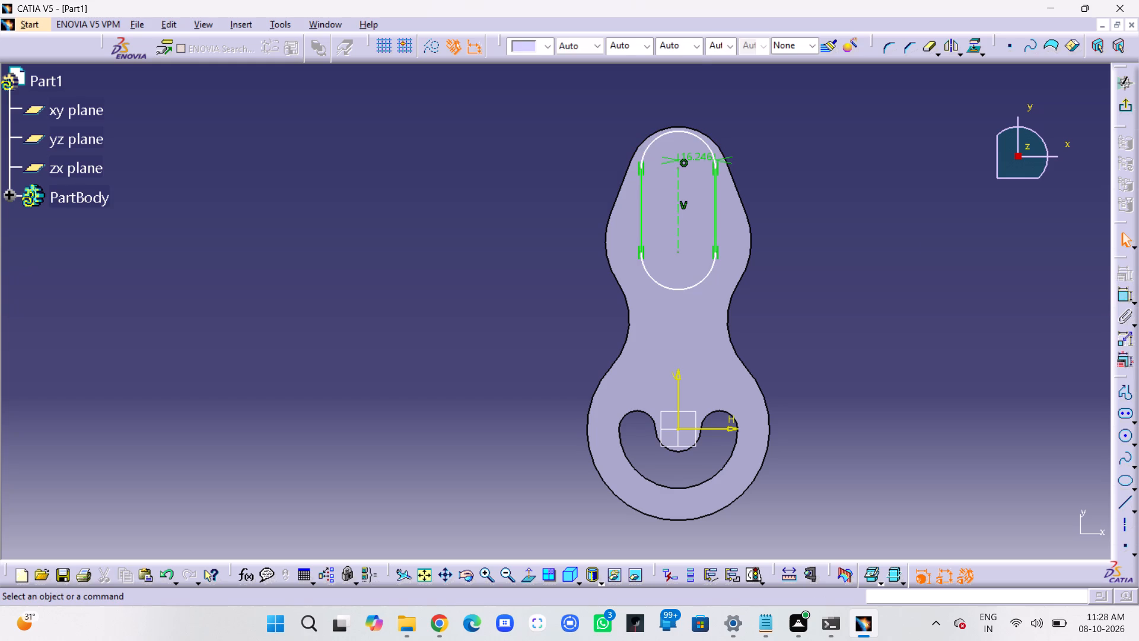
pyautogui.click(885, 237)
# Dimension the radius of the elongated hole's upper end arc and set it to 22 mm.
pyautogui.click(689, 134)
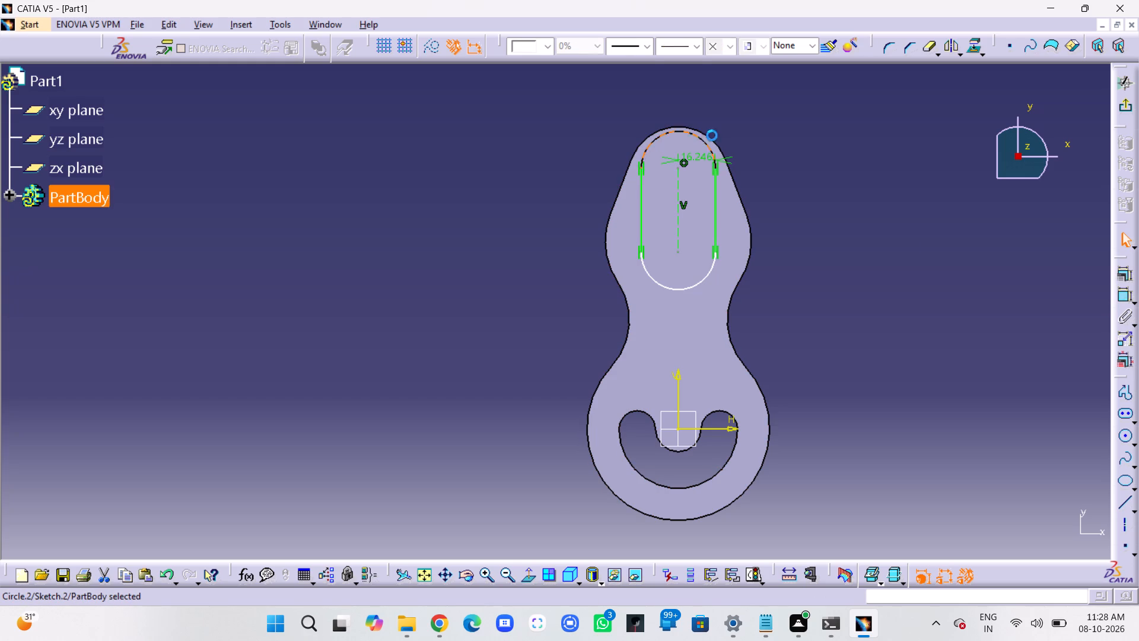
pyautogui.click(1123, 299)
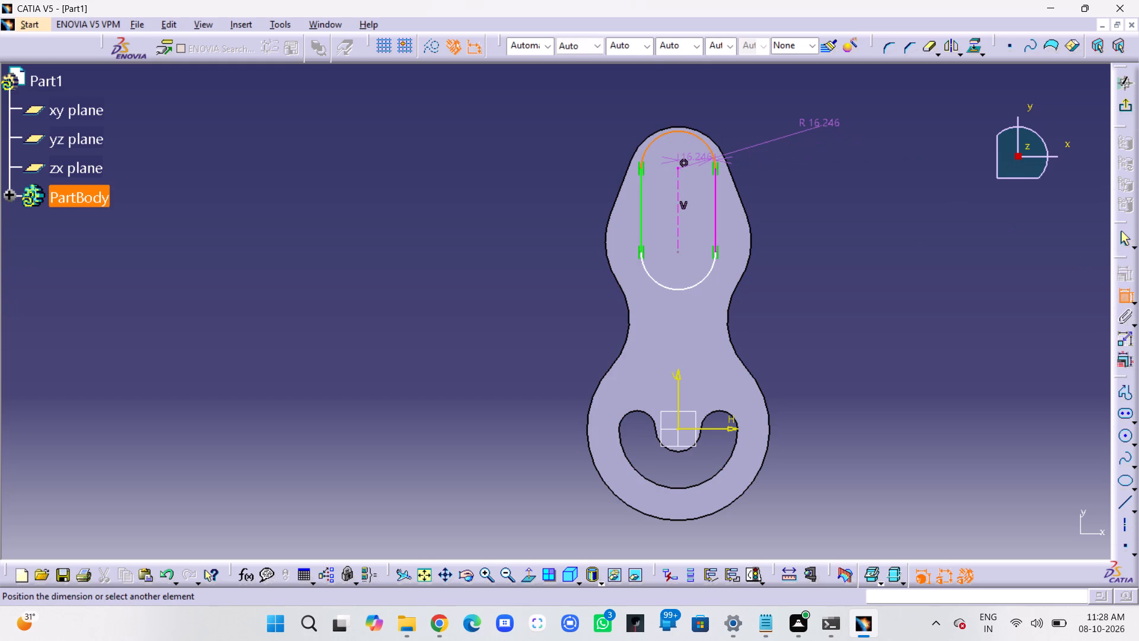
pyautogui.click(812, 123)
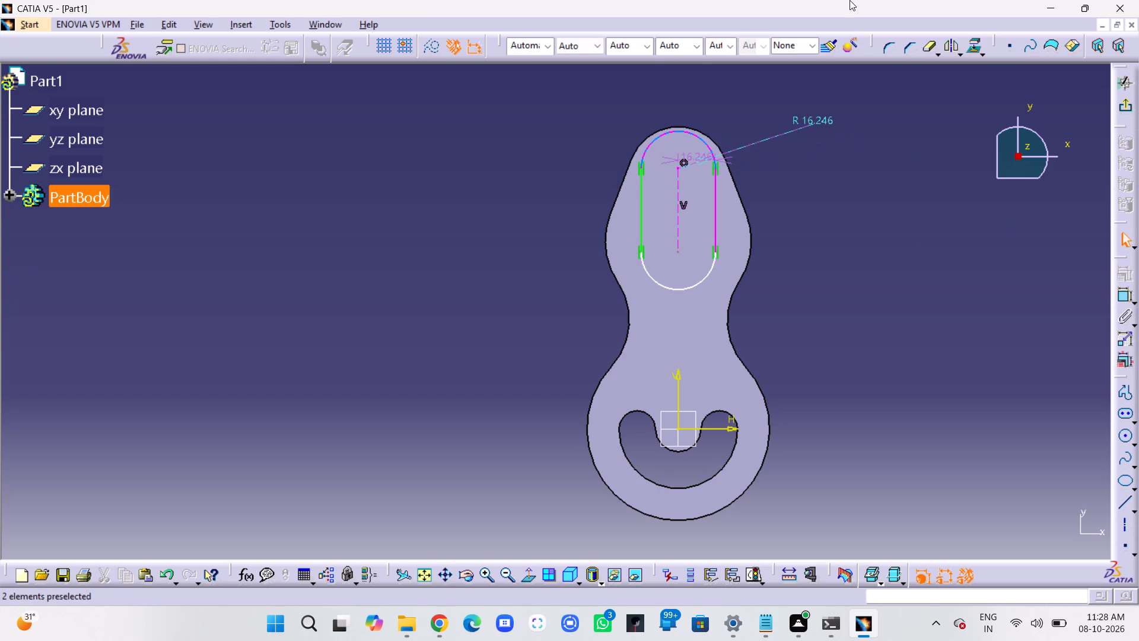
pyautogui.doubleClick(819, 120)
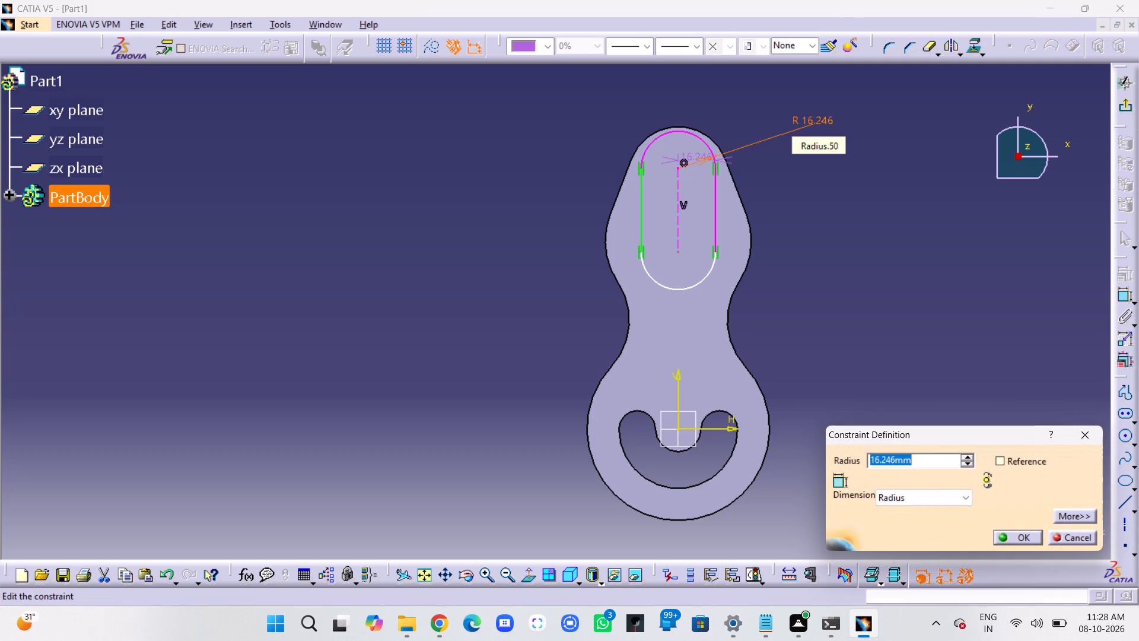
pyautogui.write('22')
pyautogui.press('Return')
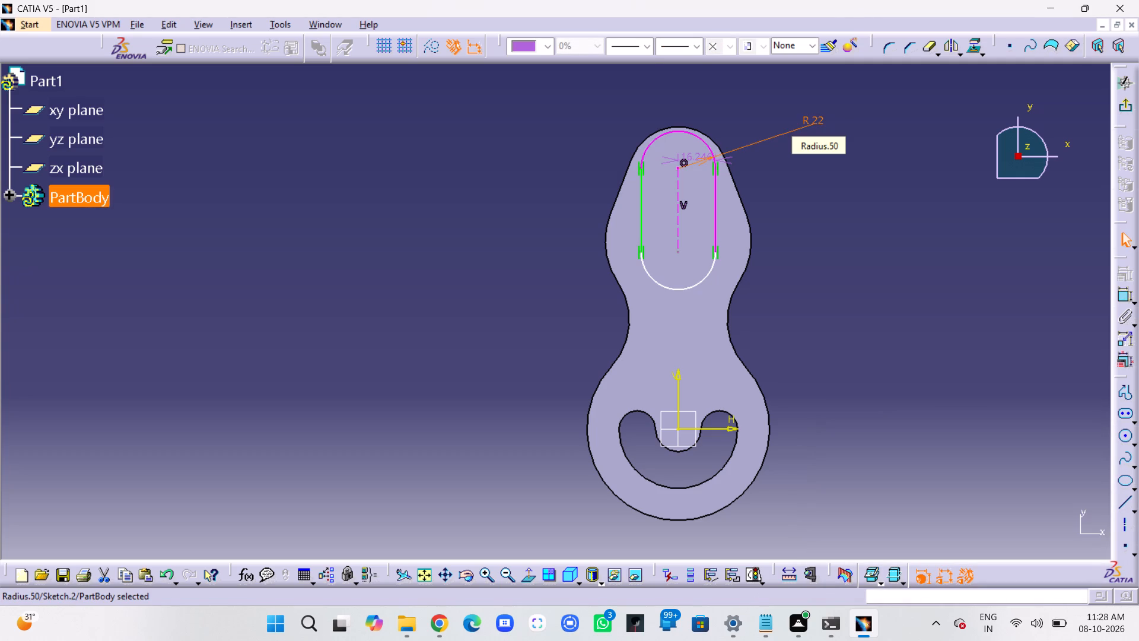
pyautogui.click(863, 139)
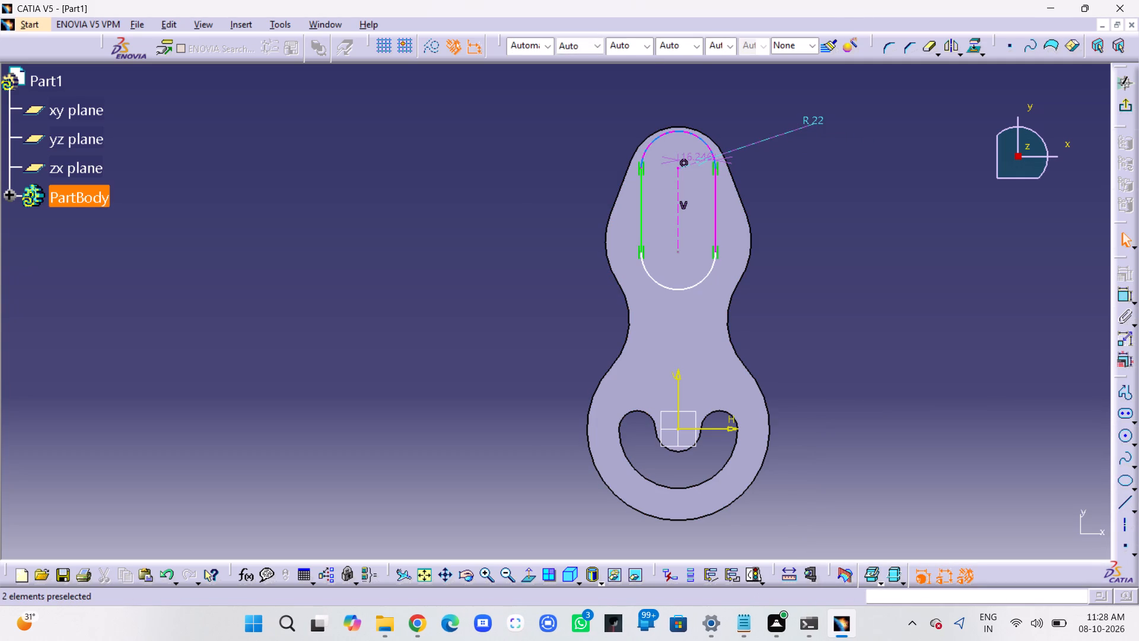
# Delete the elongated hole's original radius dimension of about 16 mm, keeping the R22 dimension.
pyautogui.click(697, 154)
pyautogui.press('Delete')
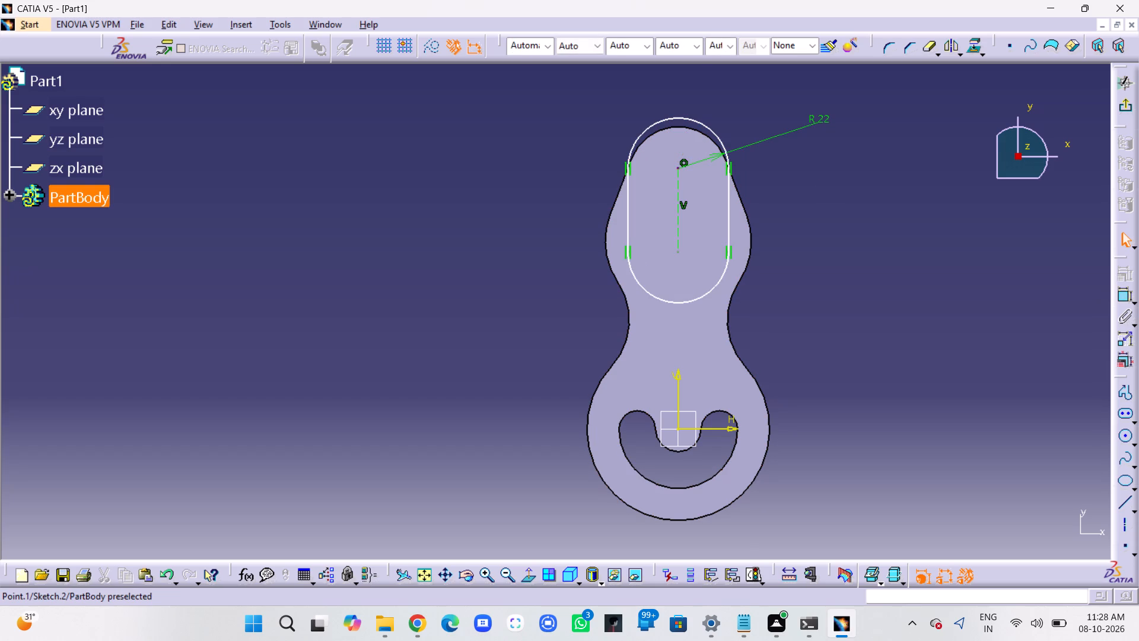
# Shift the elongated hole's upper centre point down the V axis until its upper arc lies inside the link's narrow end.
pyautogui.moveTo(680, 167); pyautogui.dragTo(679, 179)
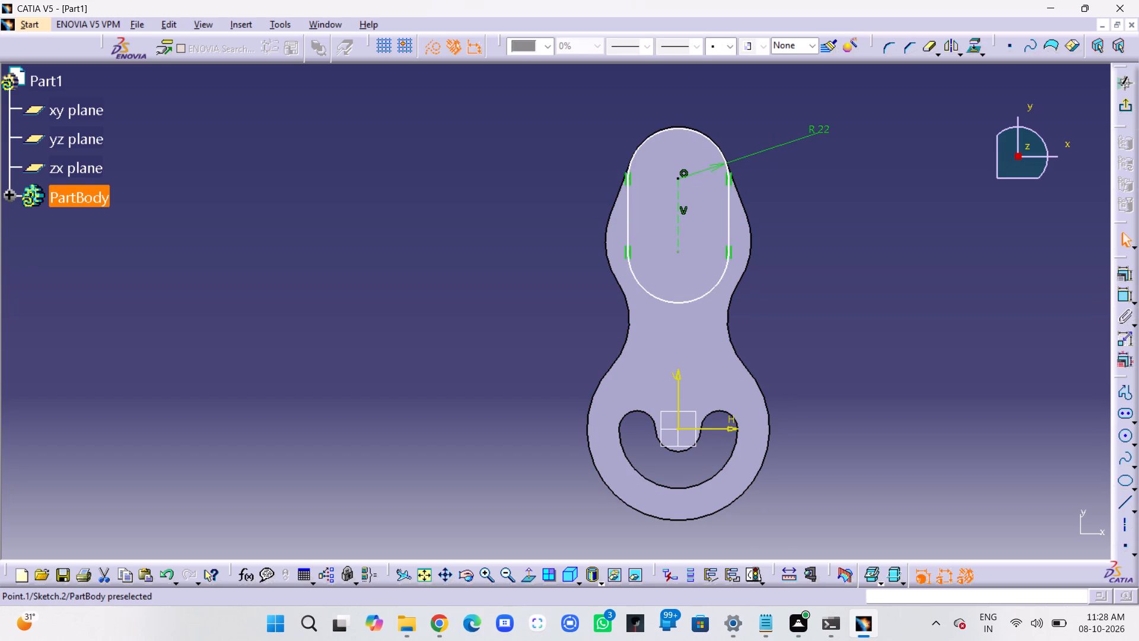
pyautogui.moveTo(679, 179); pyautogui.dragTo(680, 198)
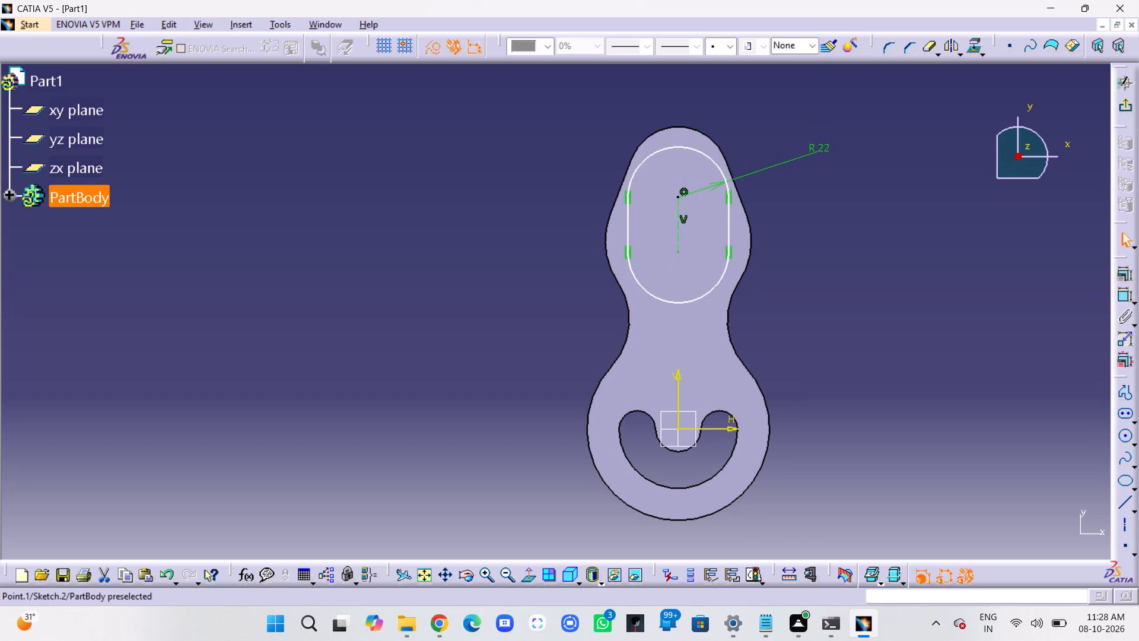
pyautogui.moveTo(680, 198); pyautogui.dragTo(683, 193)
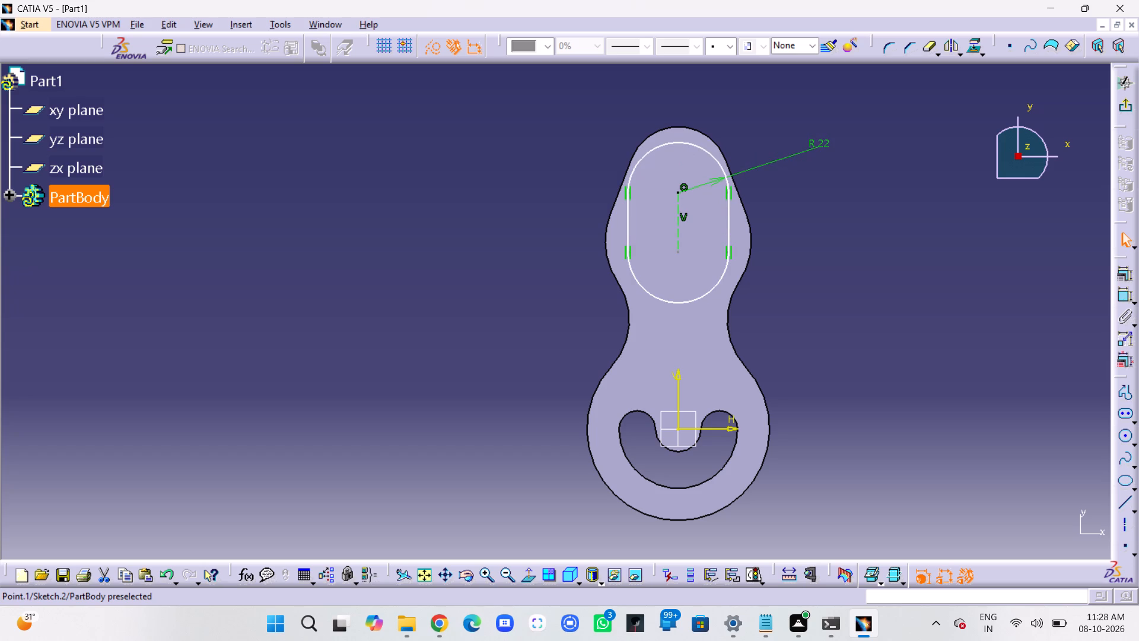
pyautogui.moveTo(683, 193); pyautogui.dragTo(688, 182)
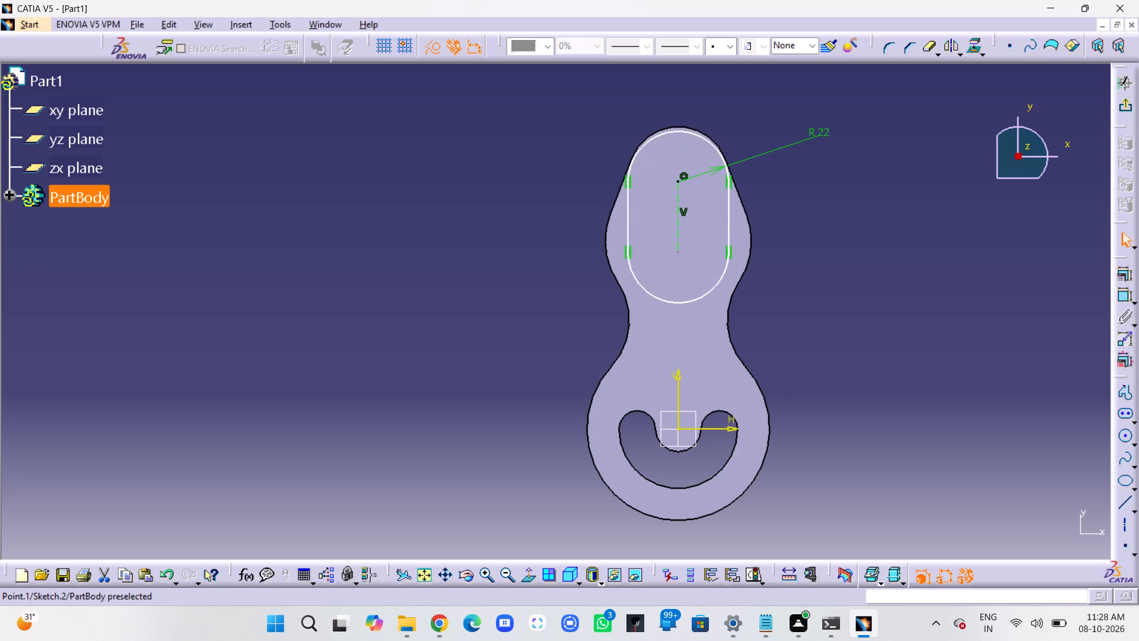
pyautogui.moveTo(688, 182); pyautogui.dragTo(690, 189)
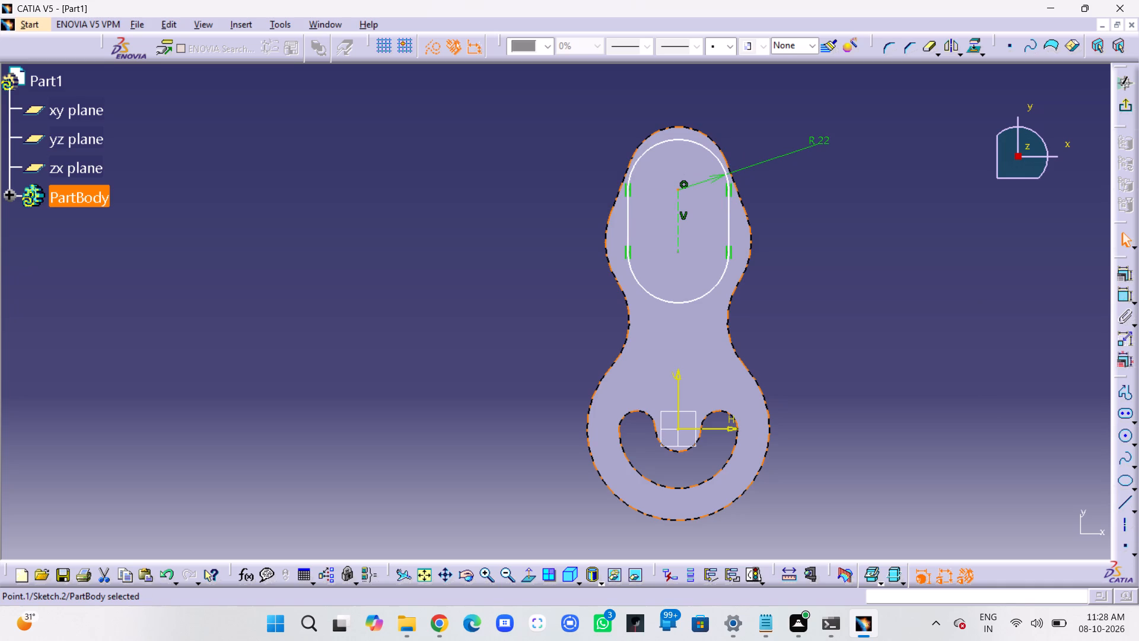
# Constrain the elongated hole's upper arc to be concentric with the outer edge of the link's narrow end.
pyautogui.click(688, 141)
pyautogui.keyDown('ctrl'); pyautogui.click(692, 129); pyautogui.keyUp('ctrl')
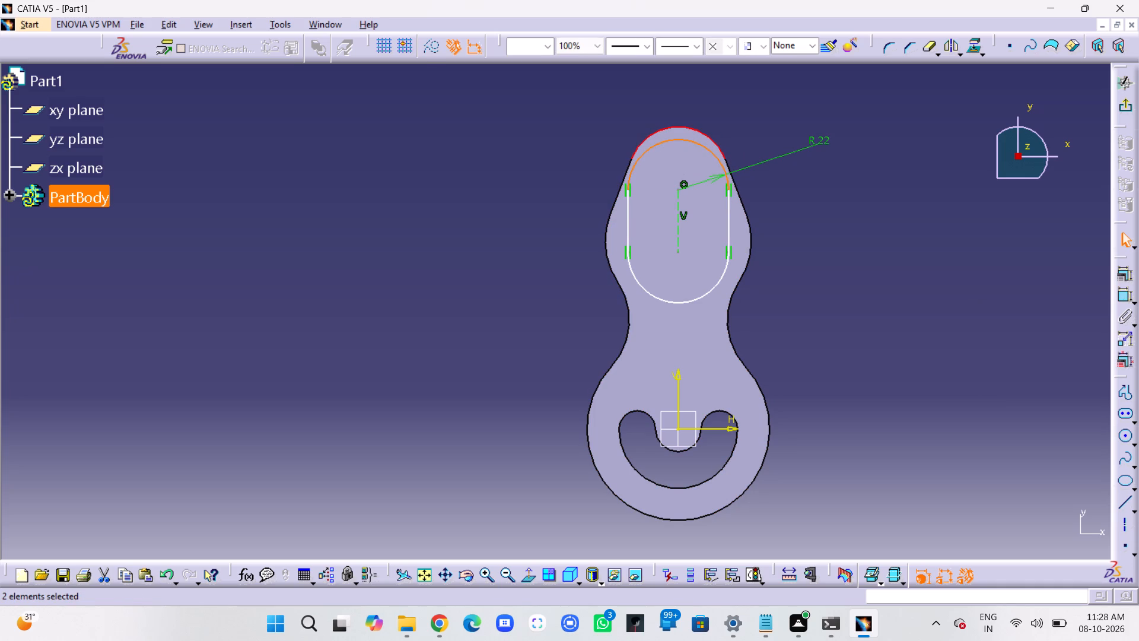
pyautogui.click(1121, 274)
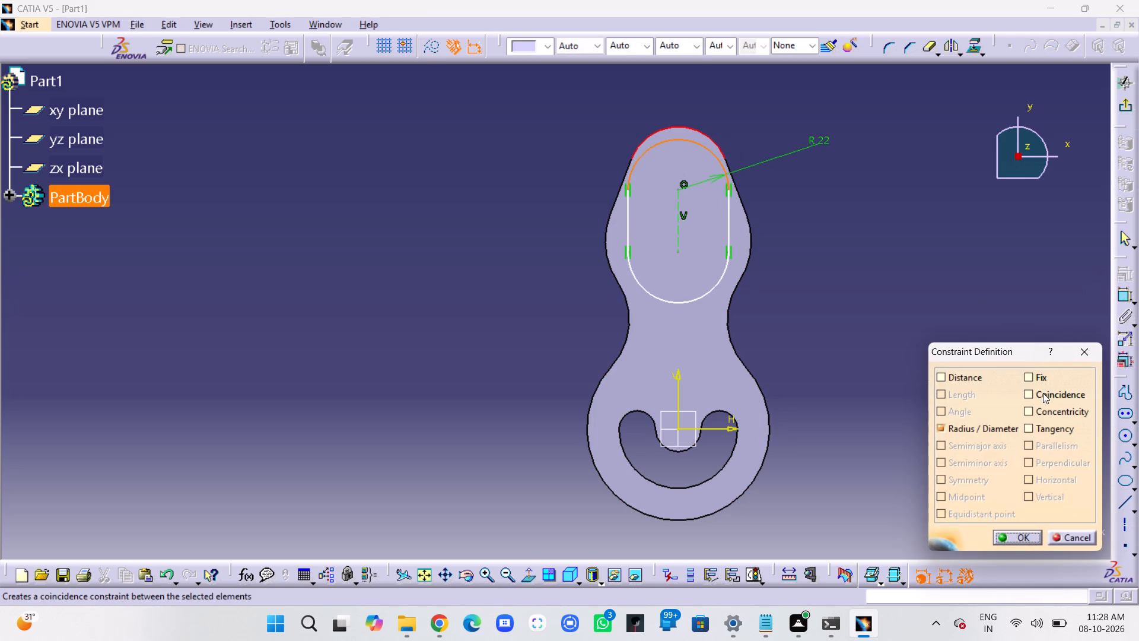
pyautogui.click(1029, 396)
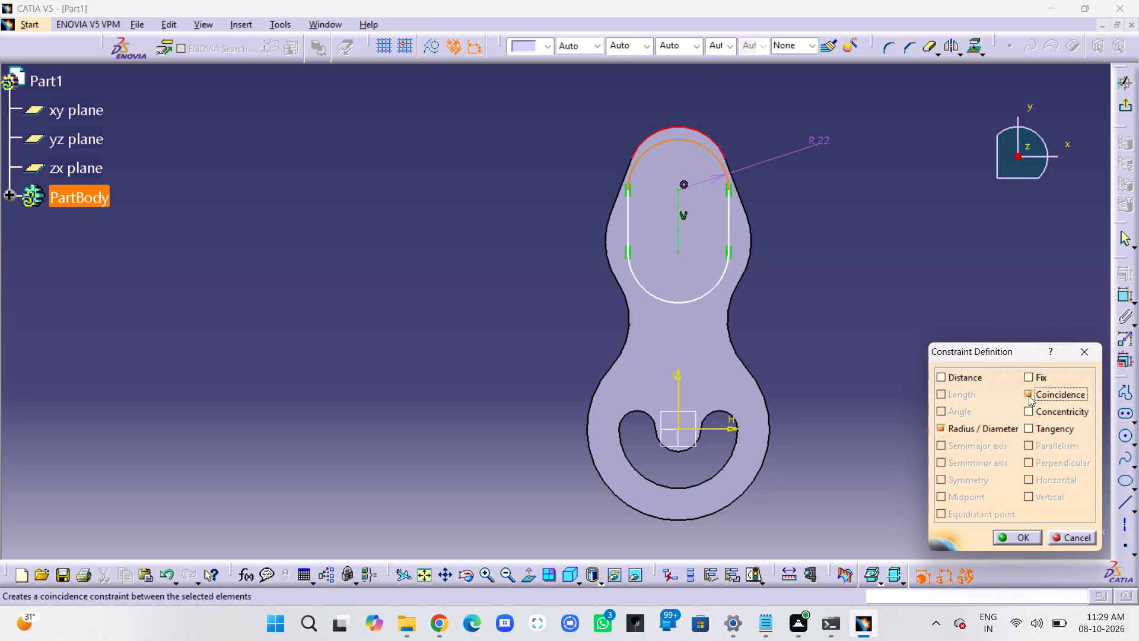
pyautogui.click(1029, 396)
pyautogui.click(1030, 415)
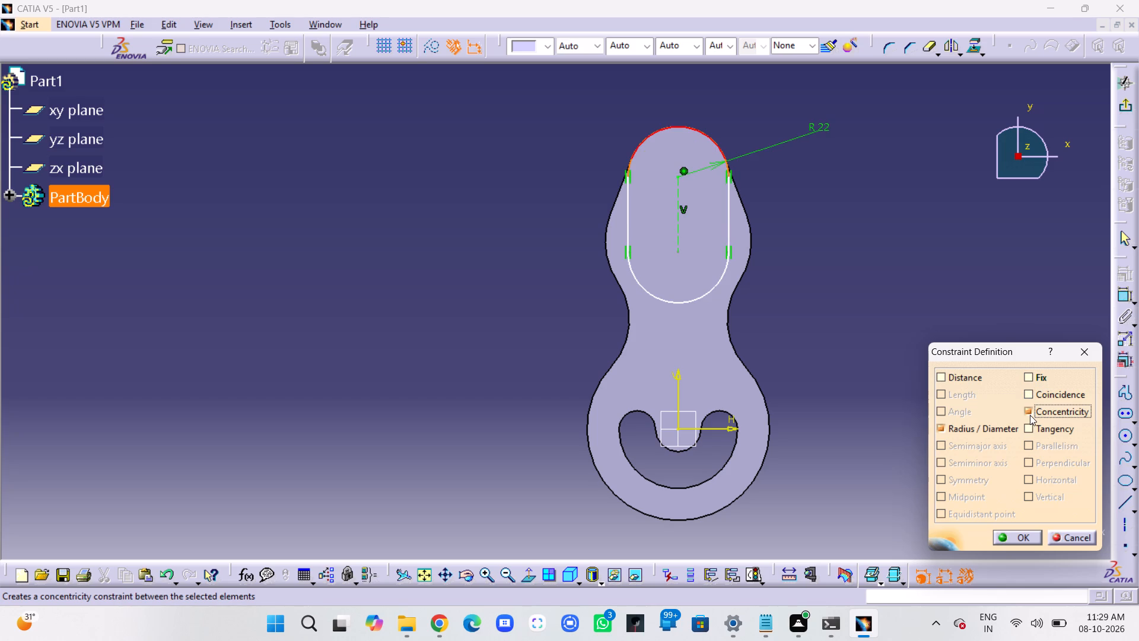
pyautogui.click(1027, 537)
pyautogui.click(956, 345)
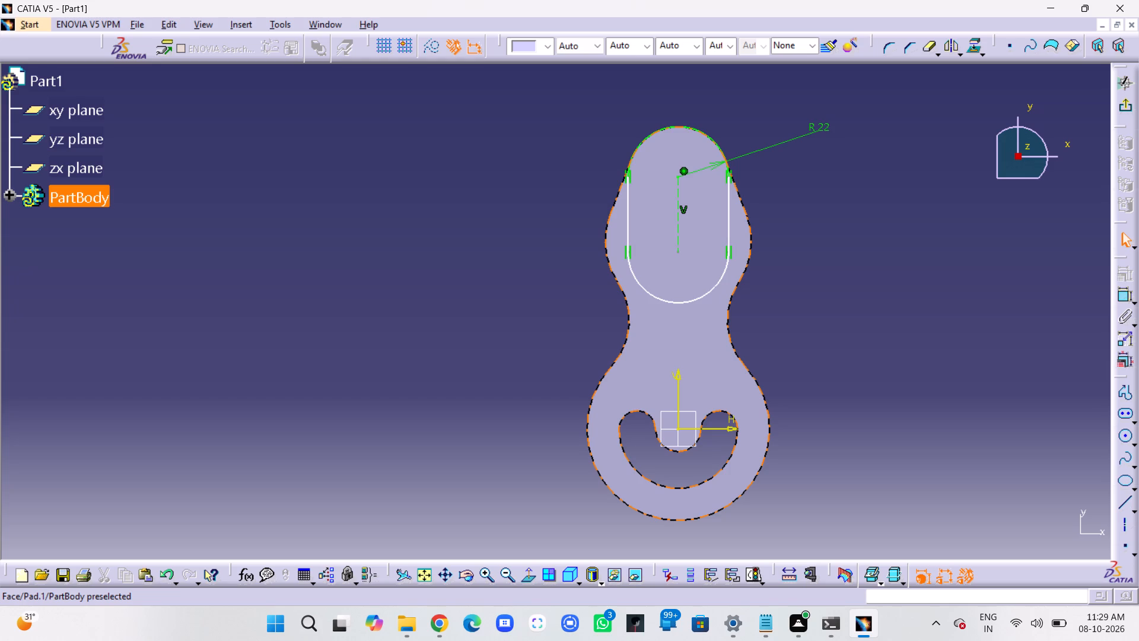
# Dimension the elongated hole's centre line between its two arc centres and set the length to 28 mm.
pyautogui.click(673, 235)
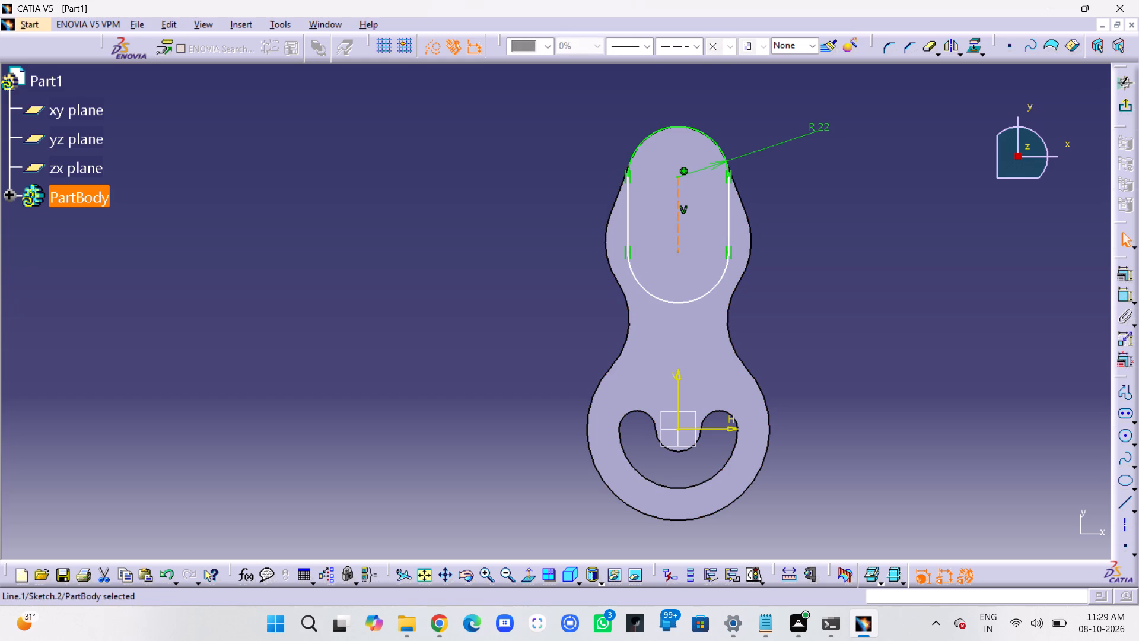
pyautogui.click(1123, 294)
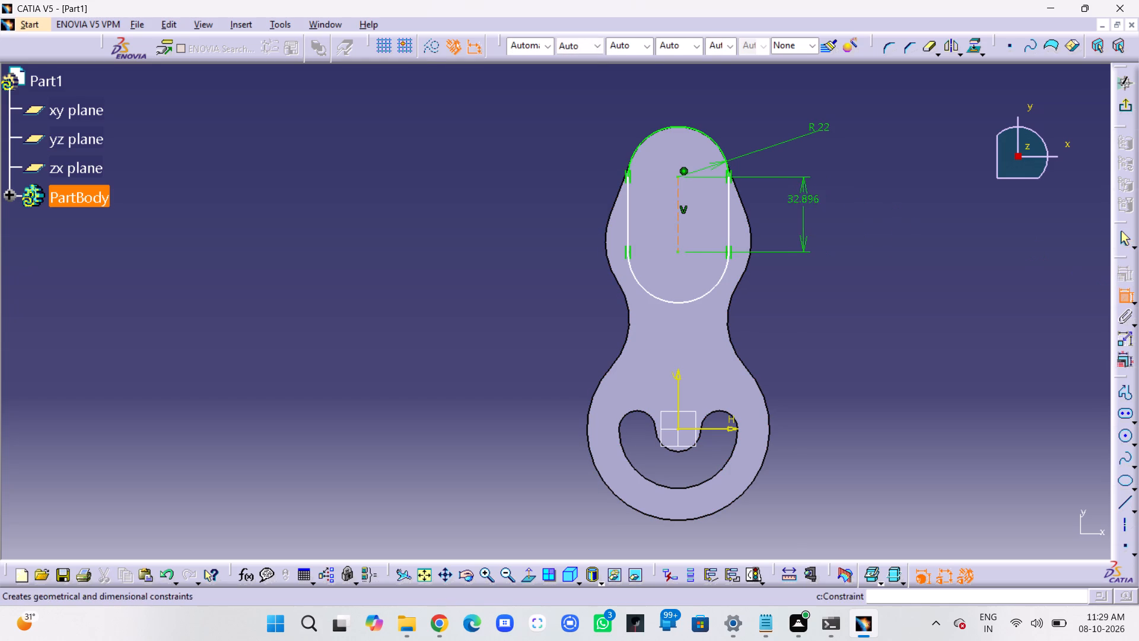
pyautogui.click(809, 219)
pyautogui.doubleClick(813, 214)
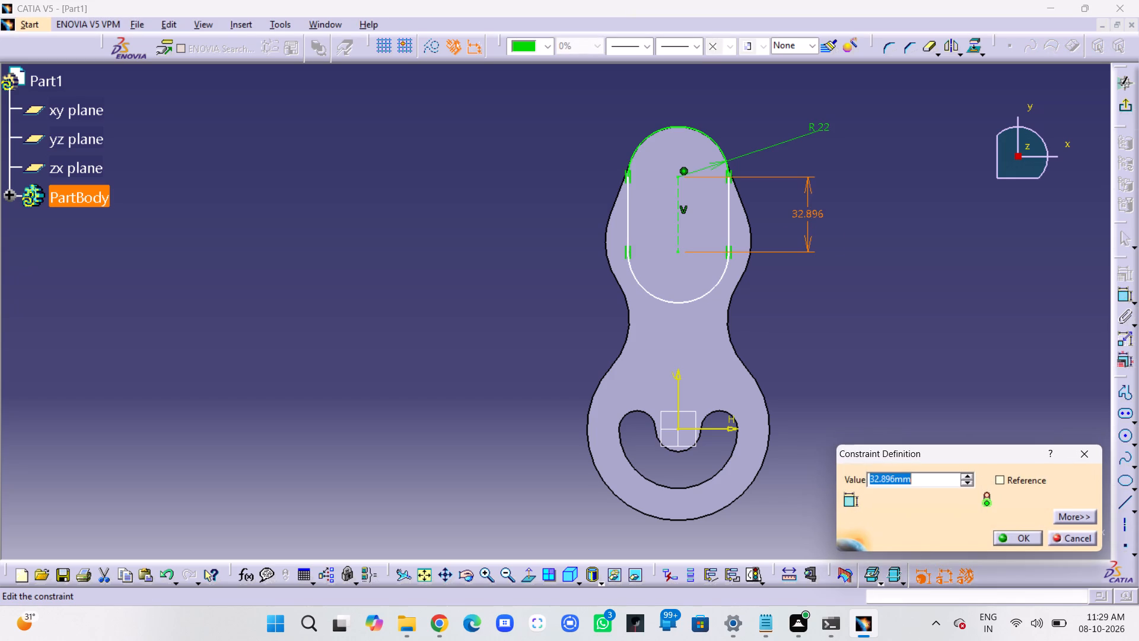
pyautogui.write('28')
pyautogui.press('Return')
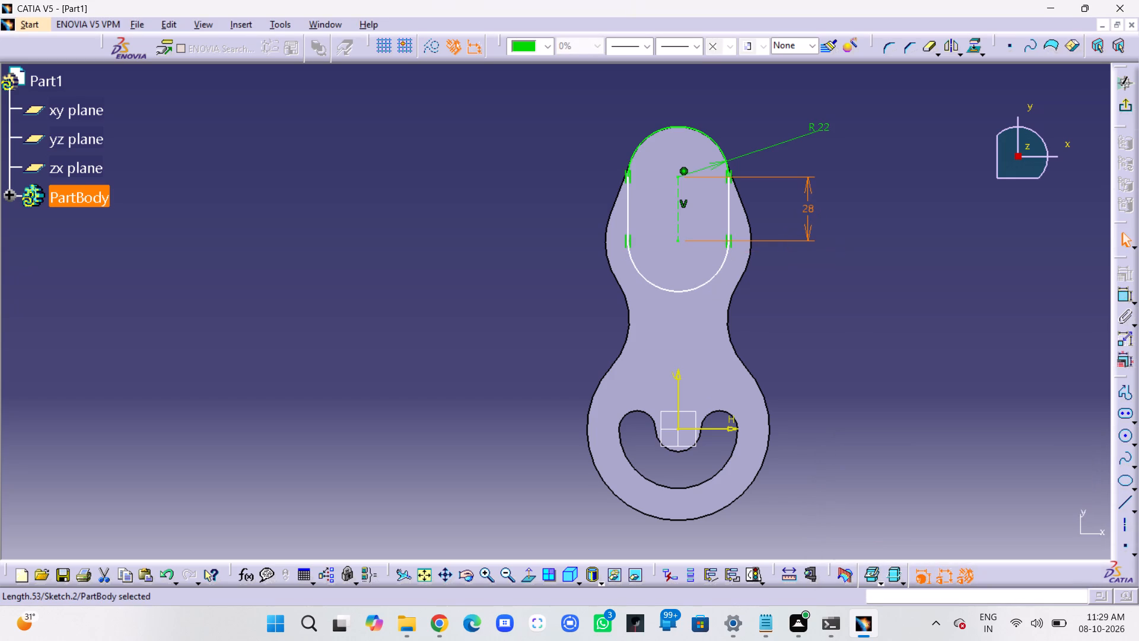
pyautogui.click(880, 214)
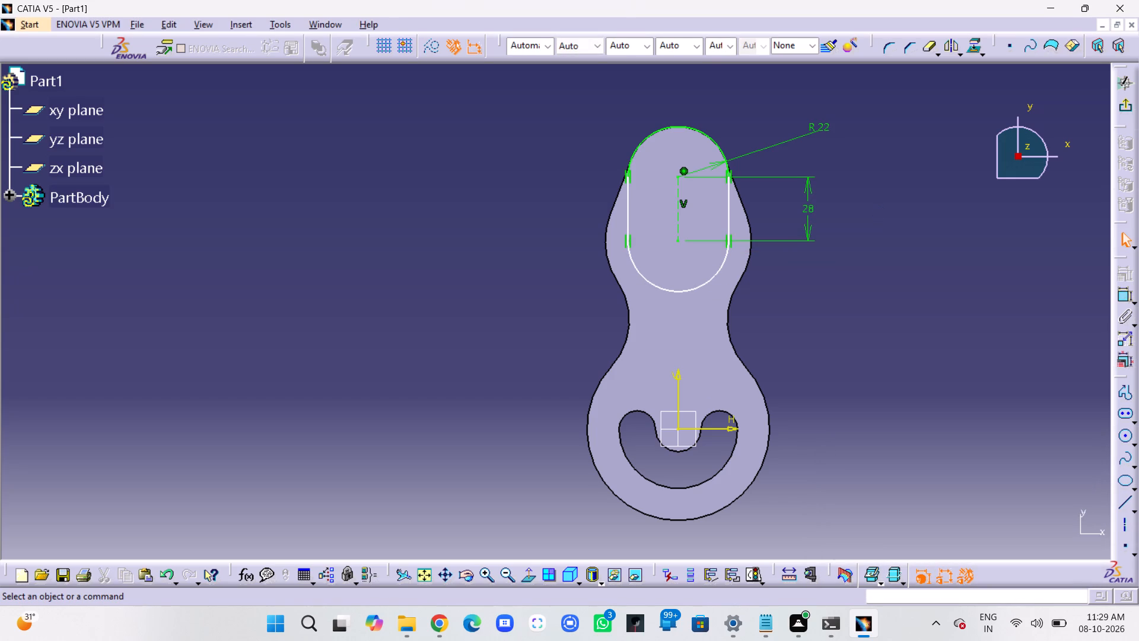
pyautogui.click(925, 226)
# Dimension the radius of the elongated hole's lower end arc and place the dimension clear of the link outline.
pyautogui.click(1125, 297)
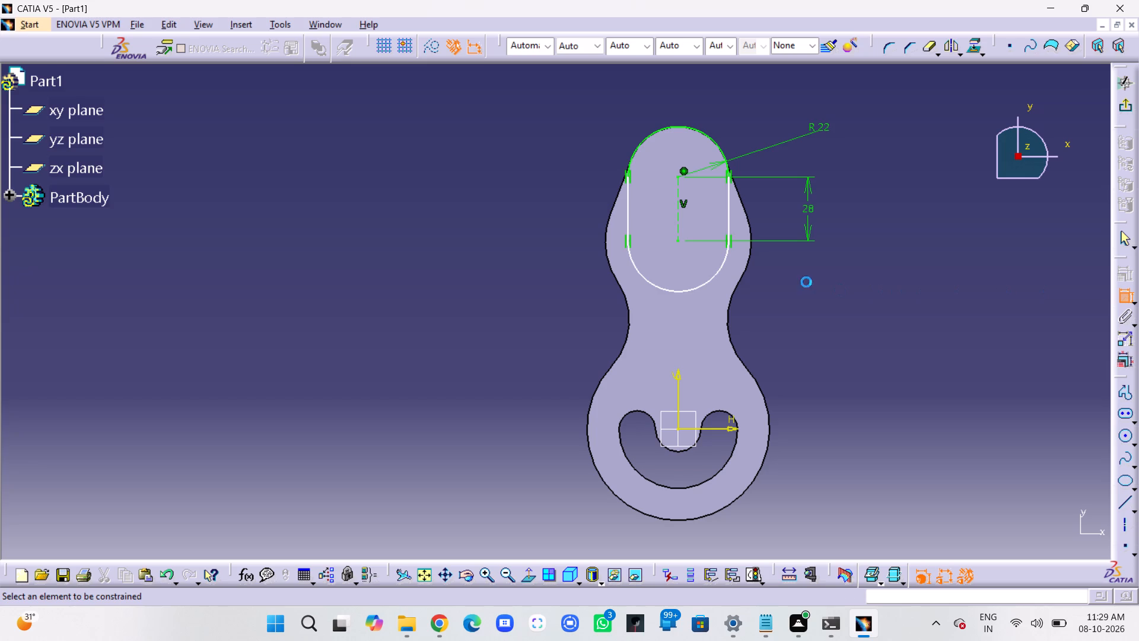
pyautogui.click(710, 283)
pyautogui.click(762, 307)
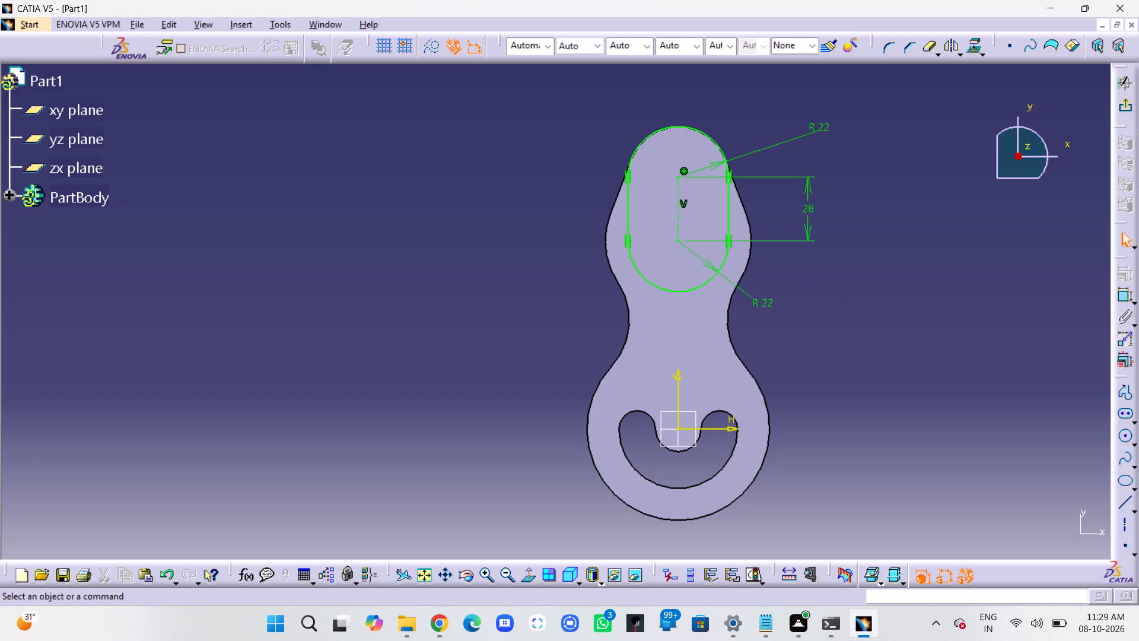
pyautogui.click(939, 306)
pyautogui.moveTo(768, 305); pyautogui.dragTo(772, 348)
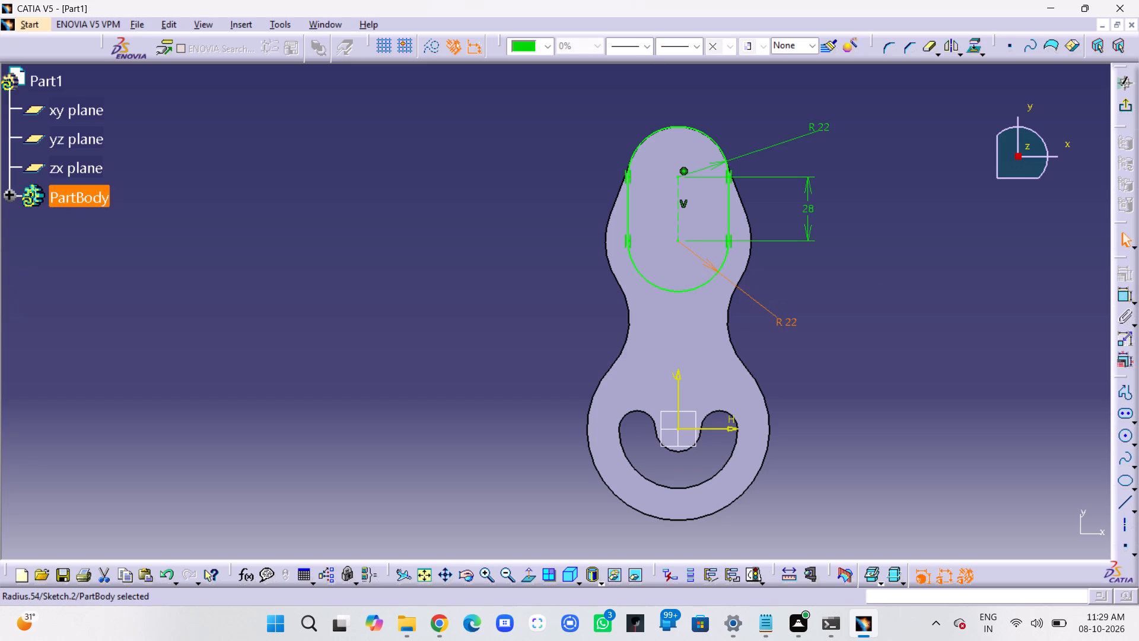
pyautogui.moveTo(772, 348); pyautogui.dragTo(787, 334)
pyautogui.click(903, 294)
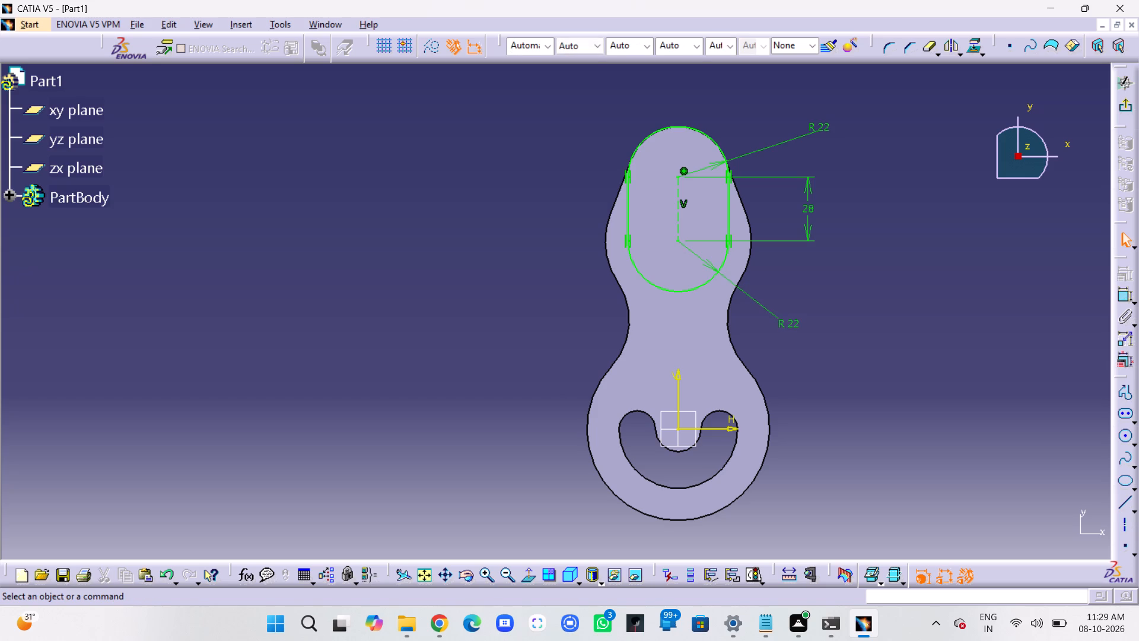
# Draw a circle centred on the elongated hole's lower centre point and dimension its radius as 12 mm.
pyautogui.click(1128, 436)
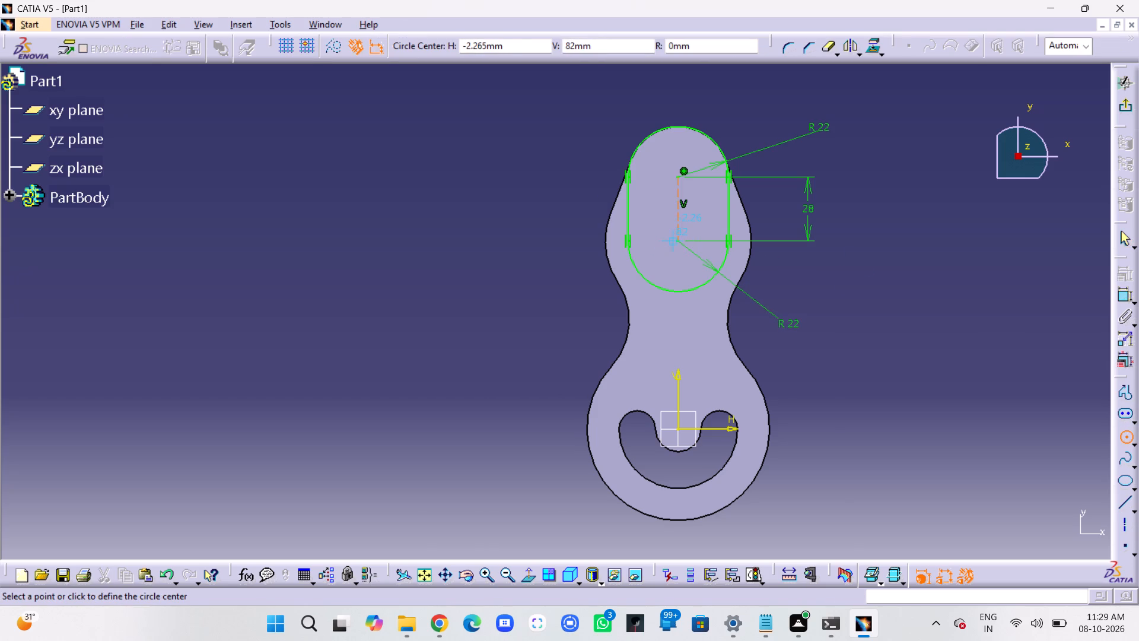
pyautogui.click(677, 243)
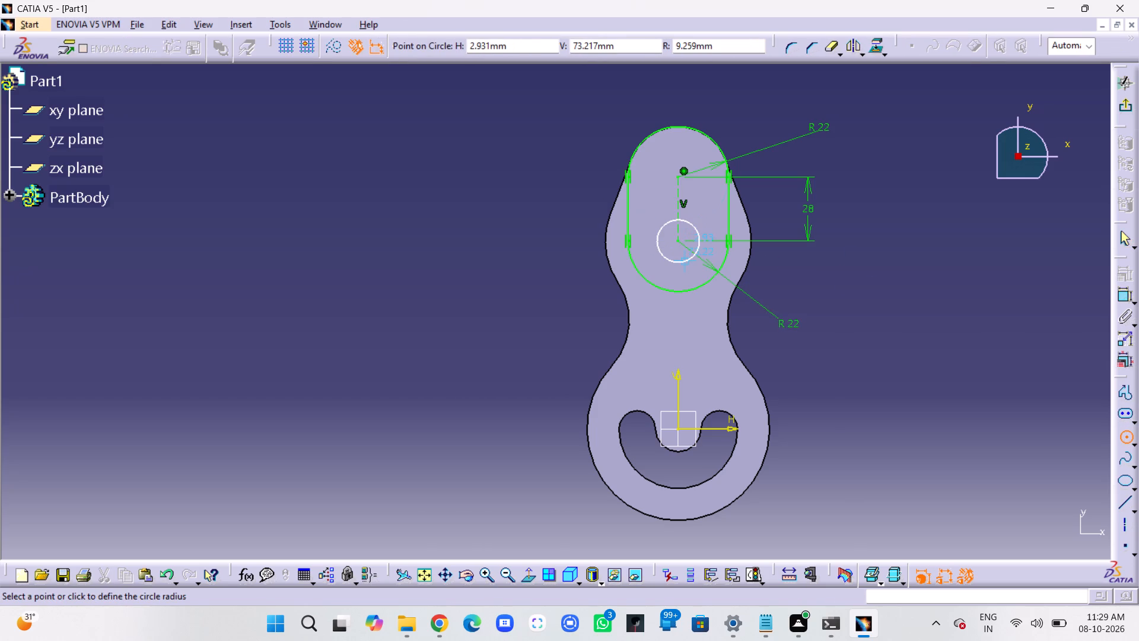
pyautogui.click(685, 261)
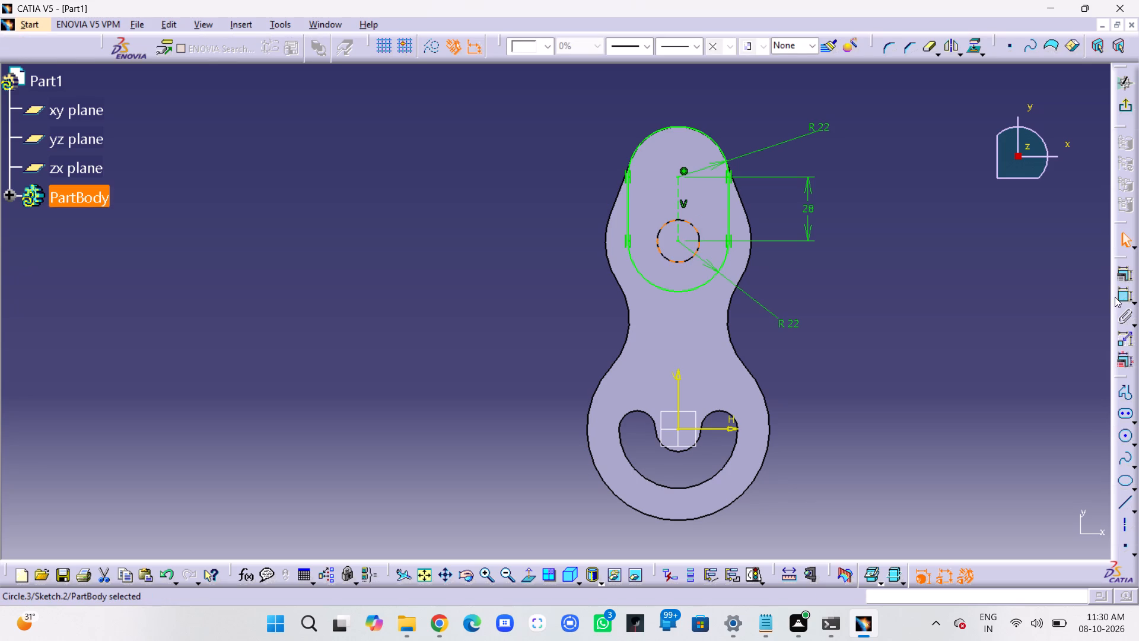
pyautogui.click(1121, 296)
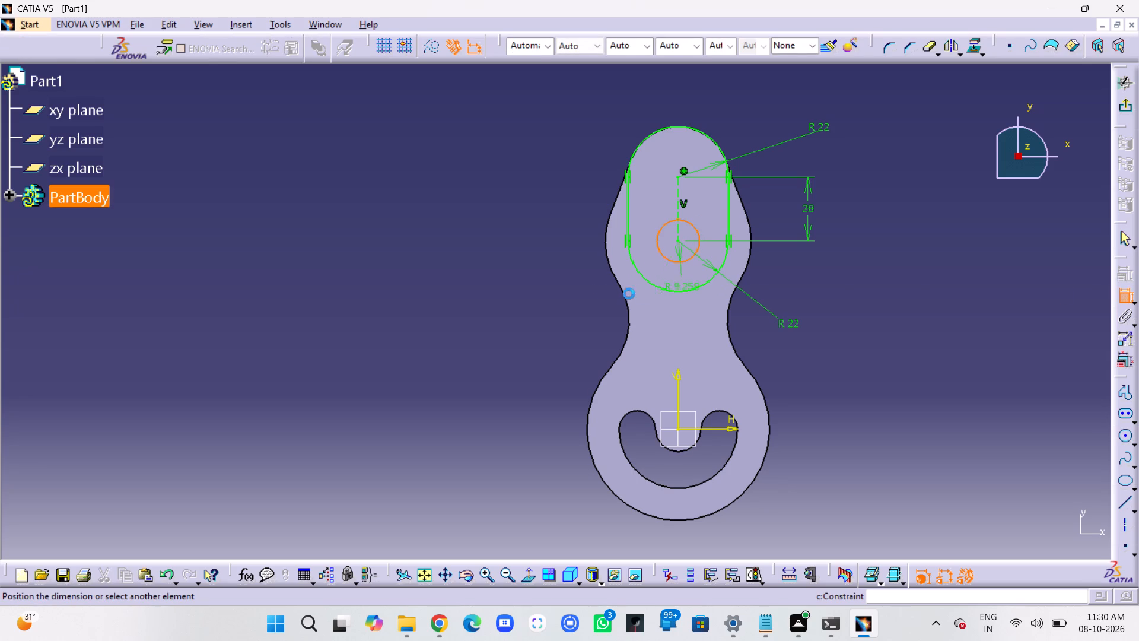
pyautogui.click(568, 290)
pyautogui.doubleClick(579, 287)
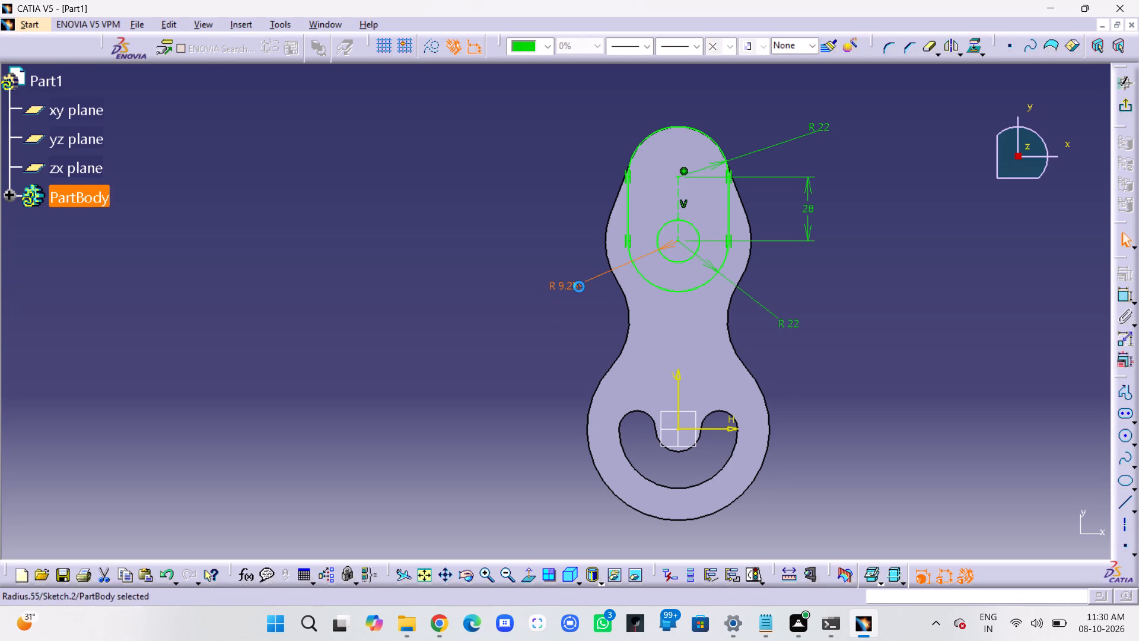
pyautogui.write('12')
pyautogui.press('Return')
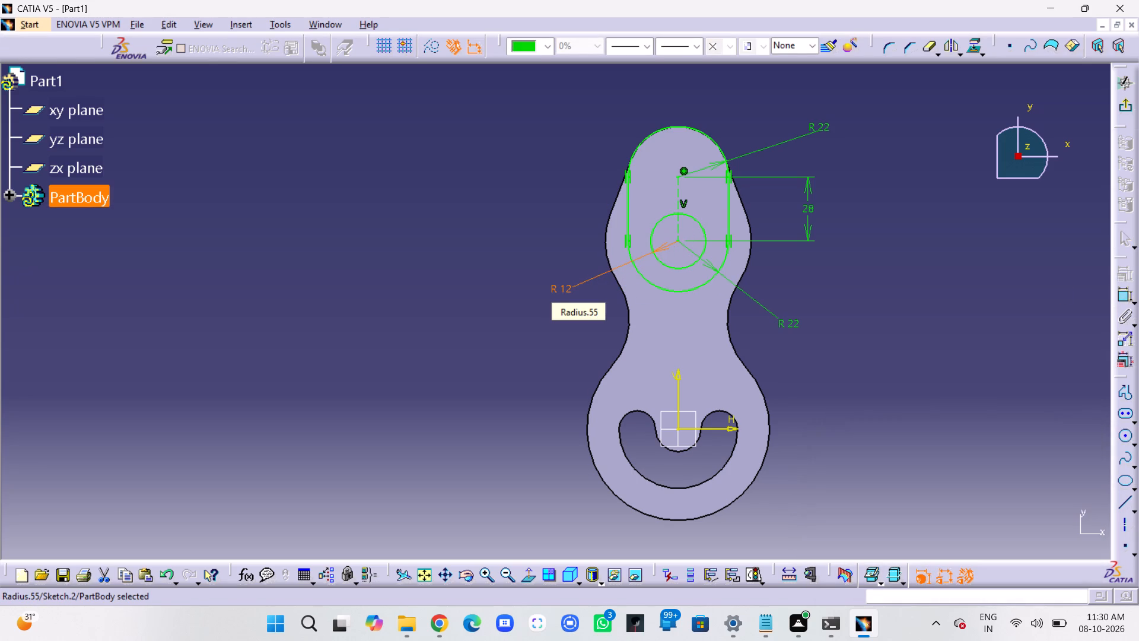
pyautogui.click(490, 347)
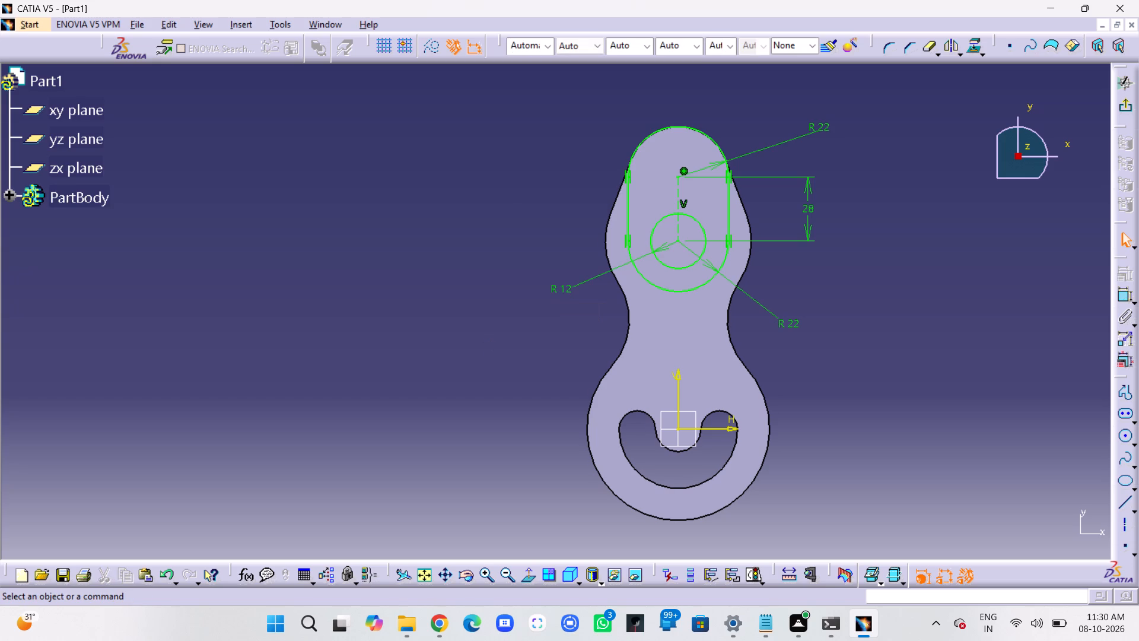
# Draw a circle centred on the elongated hole's upper centre point and dimension its radius as 10 mm.
pyautogui.click(1127, 439)
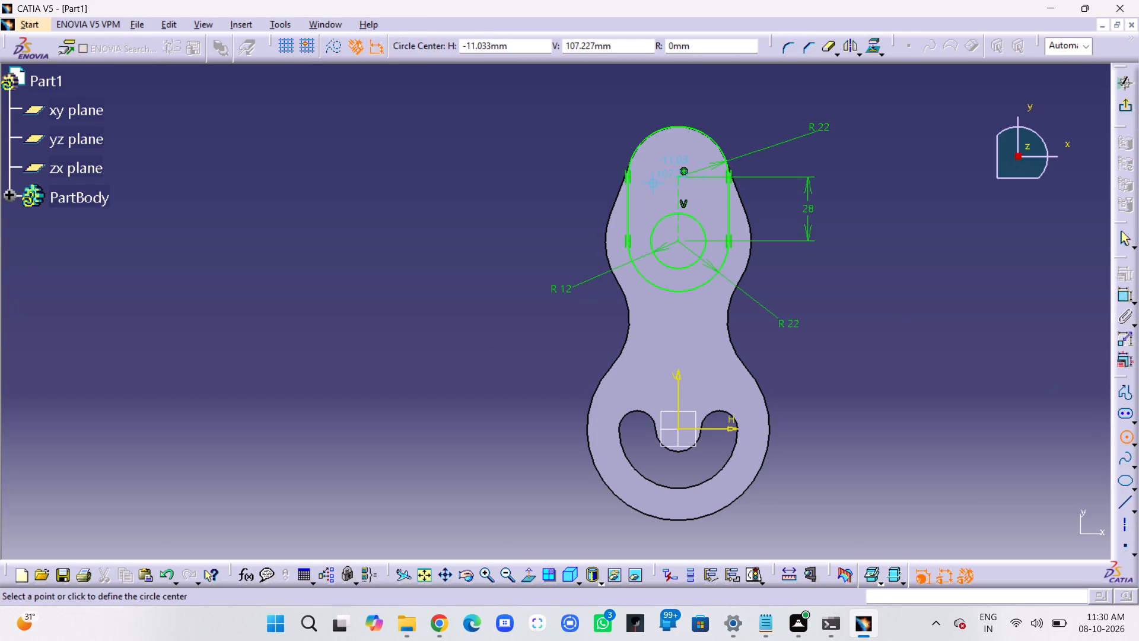
pyautogui.click(679, 176)
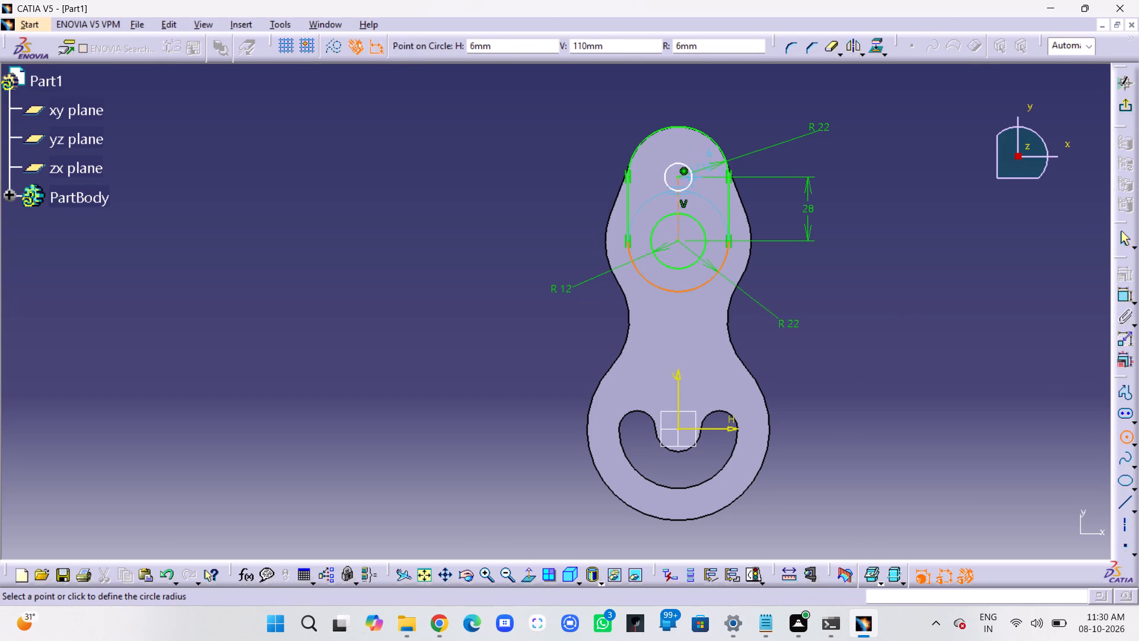
pyautogui.click(658, 163)
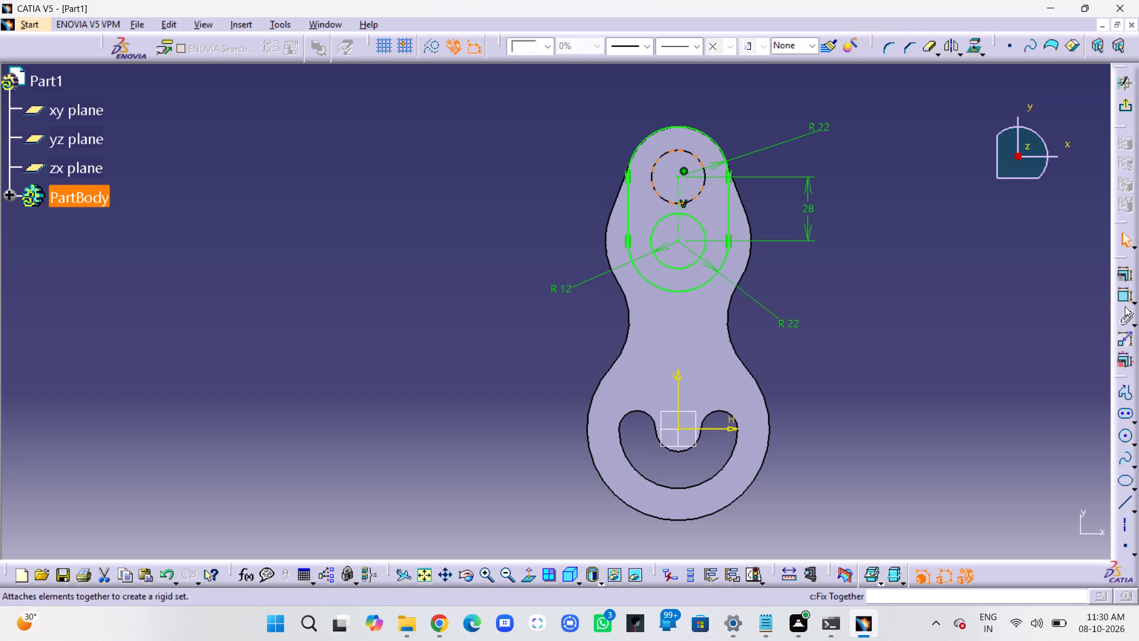
pyautogui.click(1125, 297)
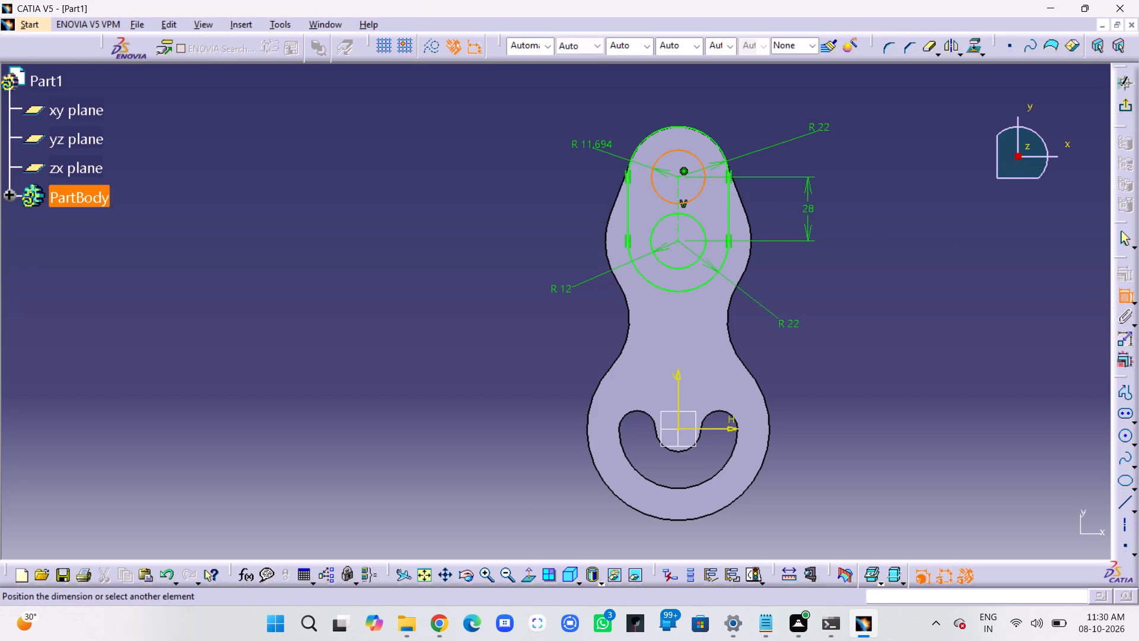
pyautogui.click(574, 143)
pyautogui.doubleClick(586, 134)
pyautogui.write('10')
pyautogui.press('Return')
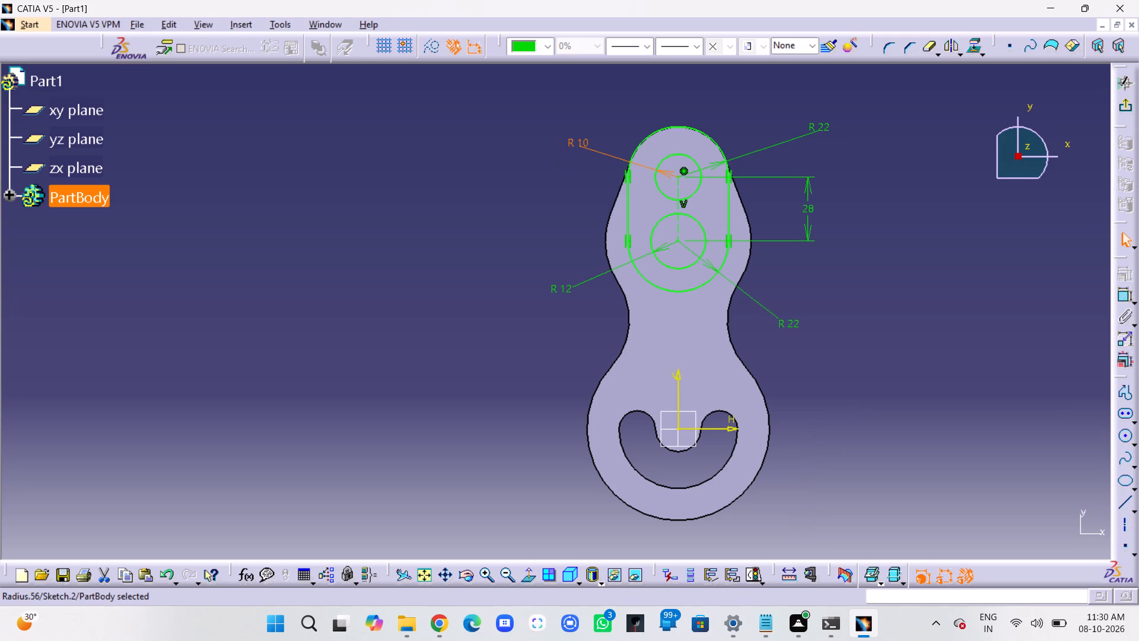
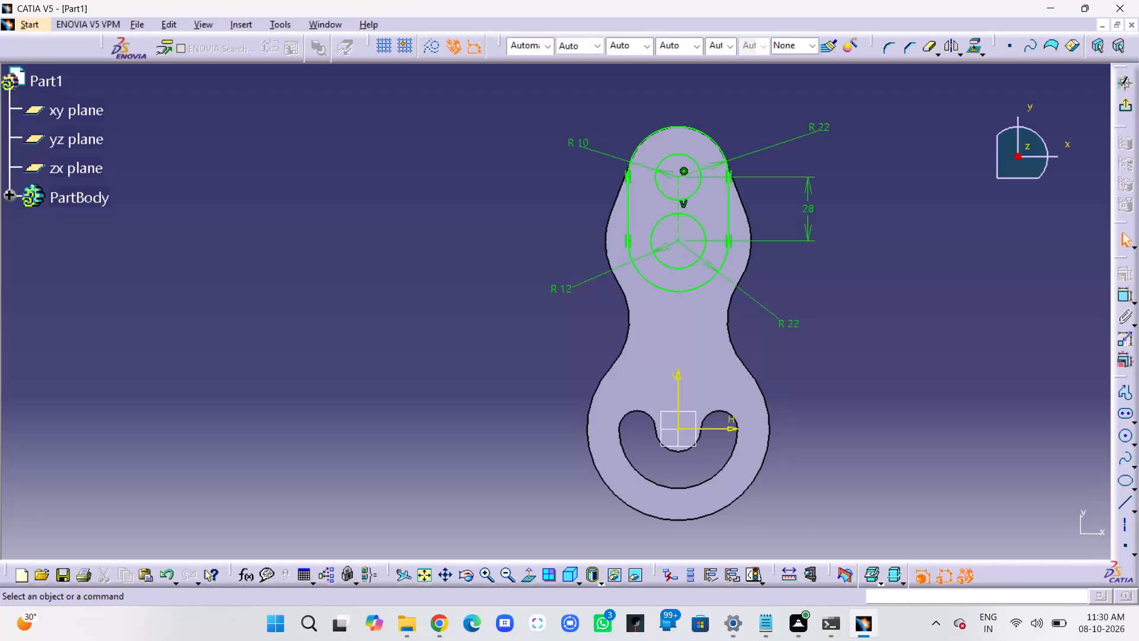
# Draw a vertical line about 13 mm long downward from the right-hand side point of the R10 circle.
pyautogui.click(1129, 502)
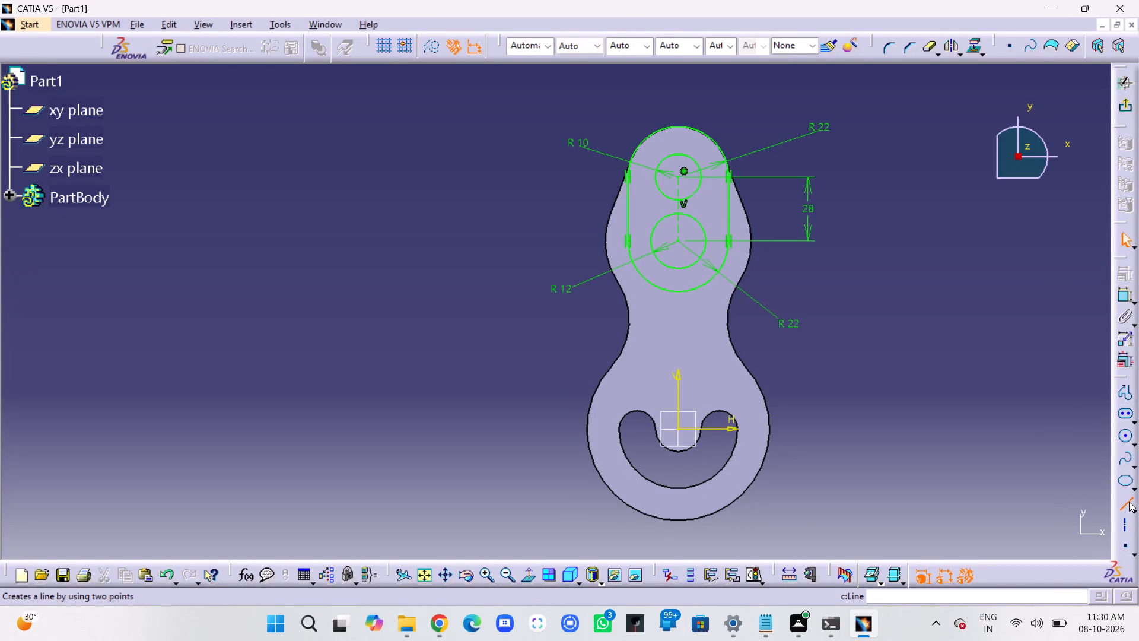
pyautogui.moveTo(699, 176); pyautogui.dragTo(707, 71, button='middle')
pyautogui.rightClick(699, 176)
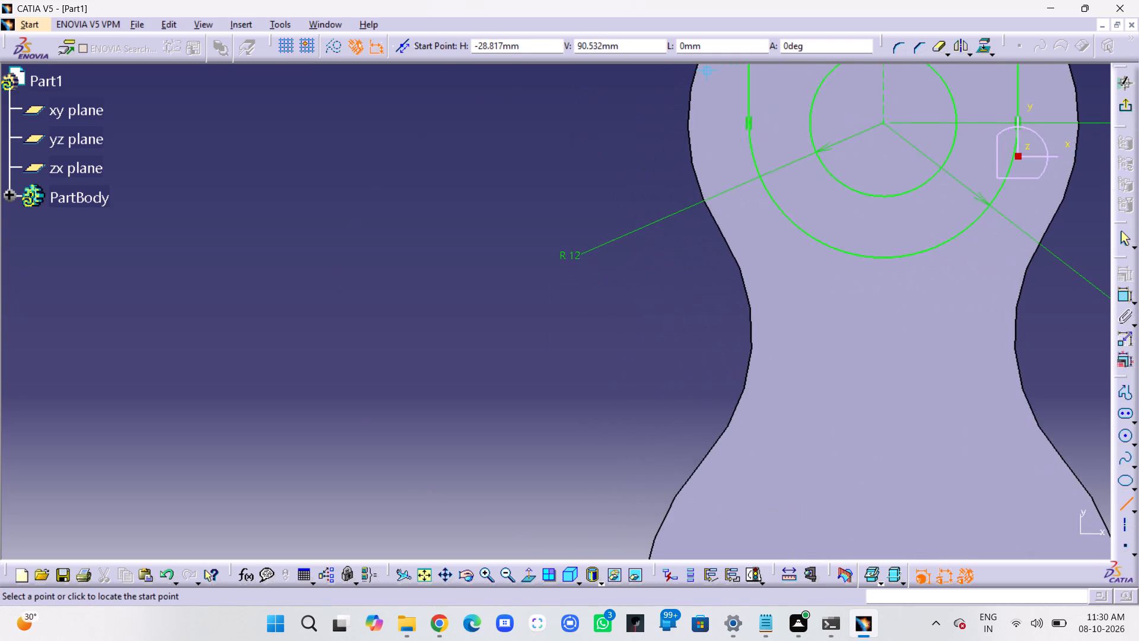
pyautogui.moveTo(772, 145); pyautogui.dragTo(492, 381, button='middle')
pyautogui.rightClick(462, 411)
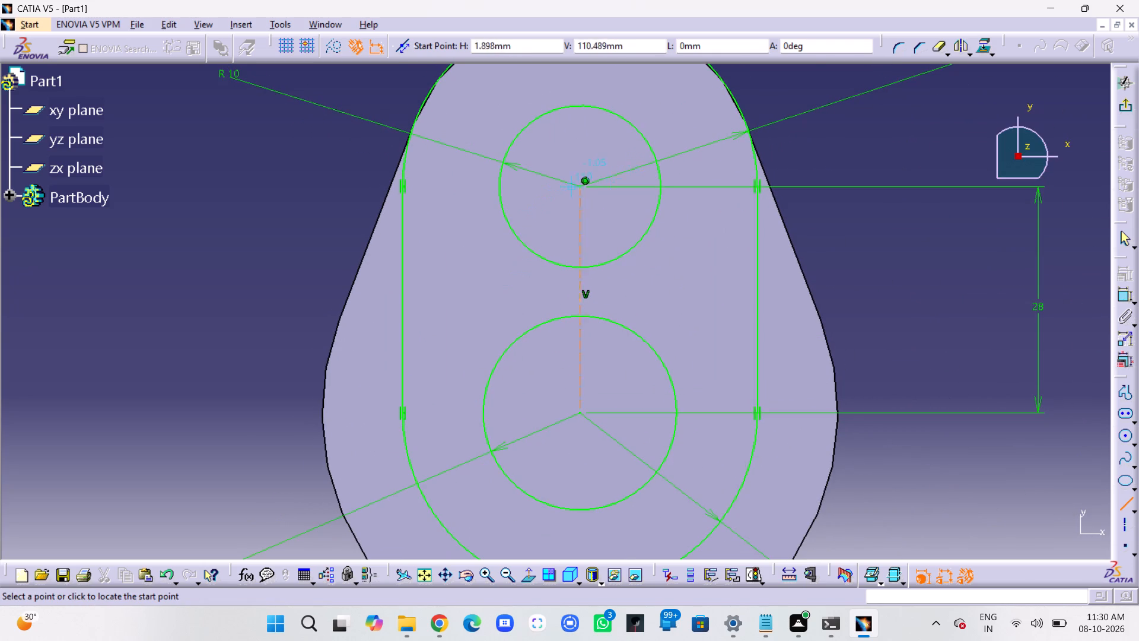
pyautogui.moveTo(691, 218); pyautogui.dragTo(714, 192, button='middle')
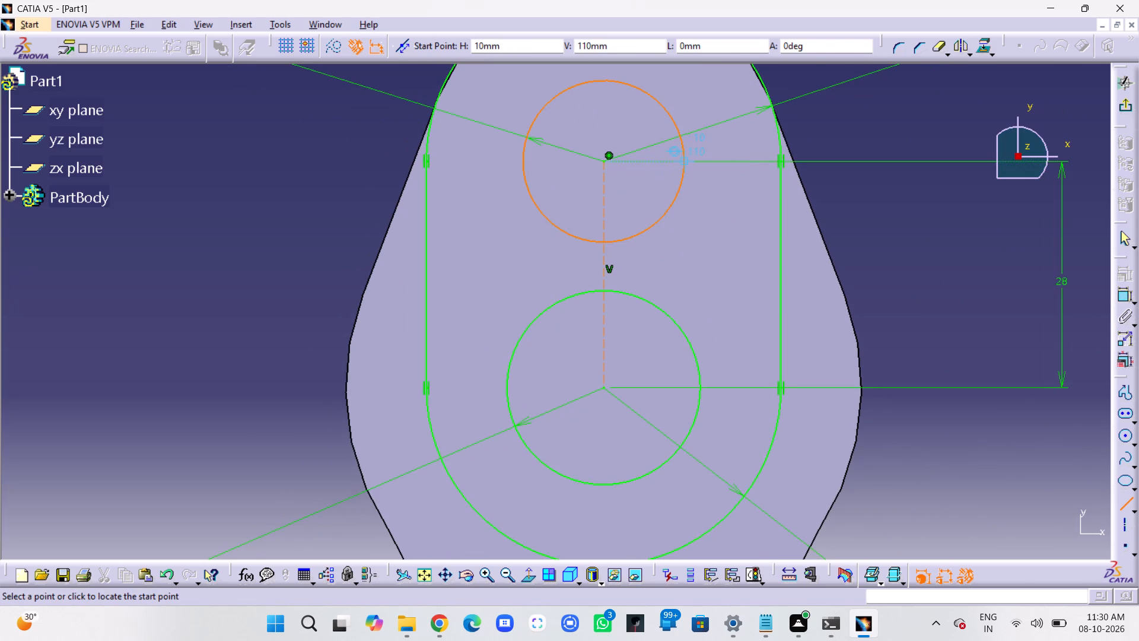
pyautogui.click(686, 161)
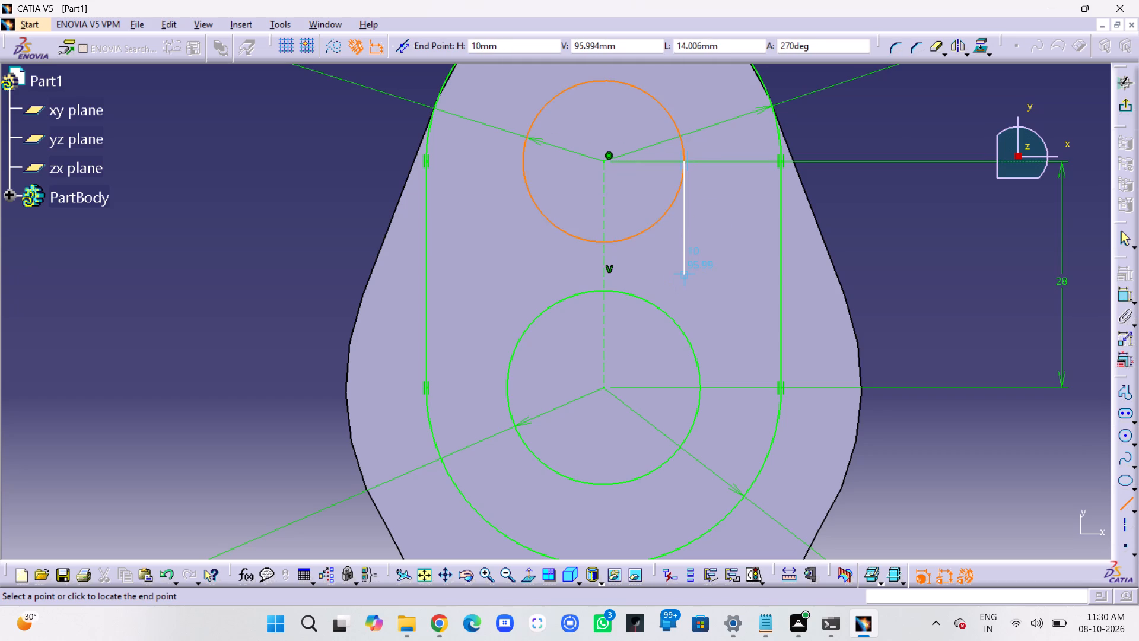
pyautogui.click(686, 269)
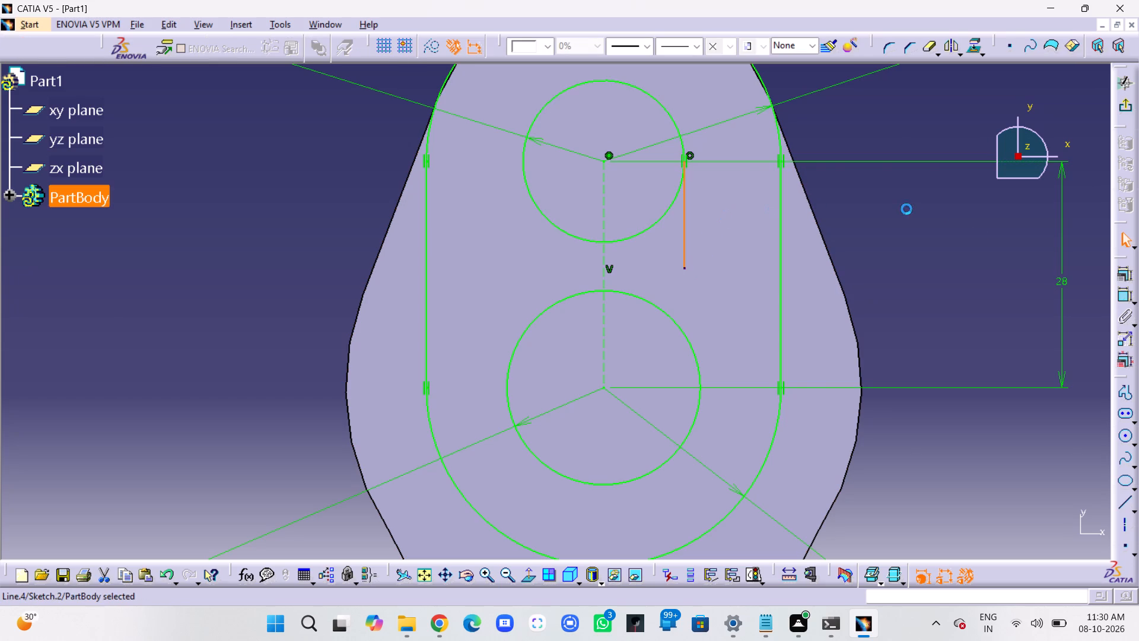
# Dimension the length of the vertical line from the R10 circle and set it to 14 mm.
pyautogui.click(1127, 296)
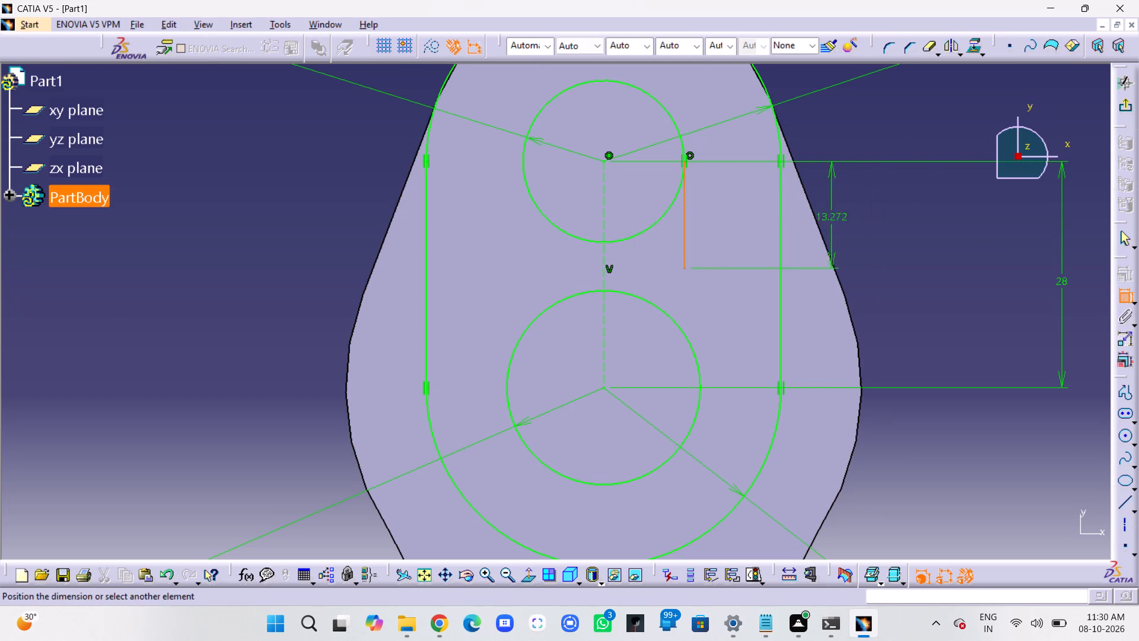
pyautogui.click(858, 218)
pyautogui.doubleClick(863, 217)
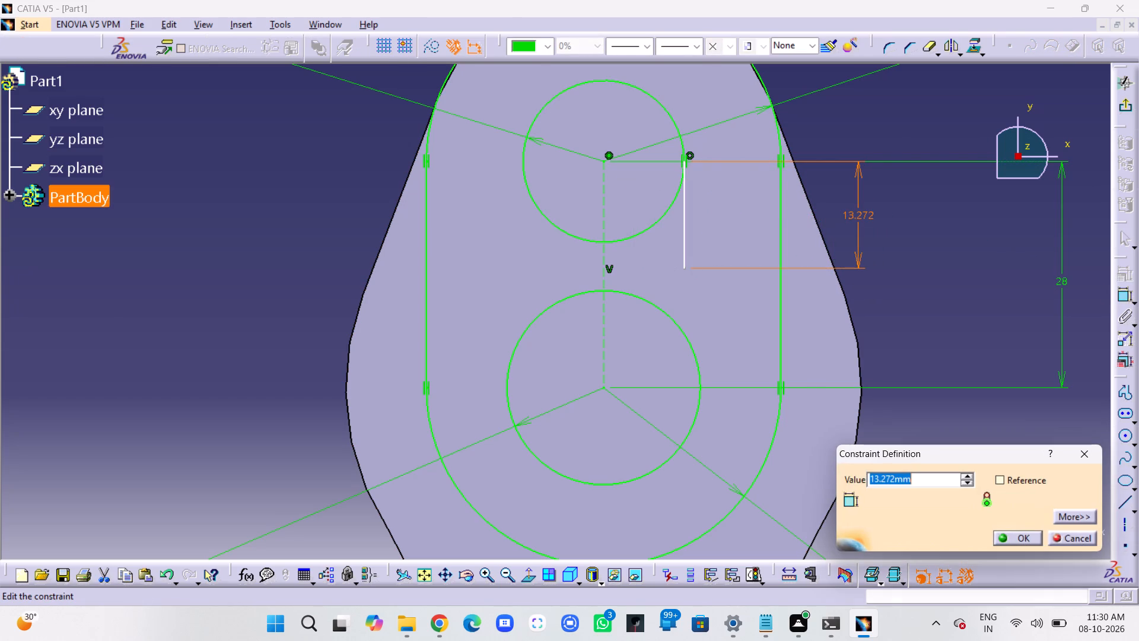
pyautogui.write('14')
pyautogui.press('Return')
pyautogui.click(913, 220)
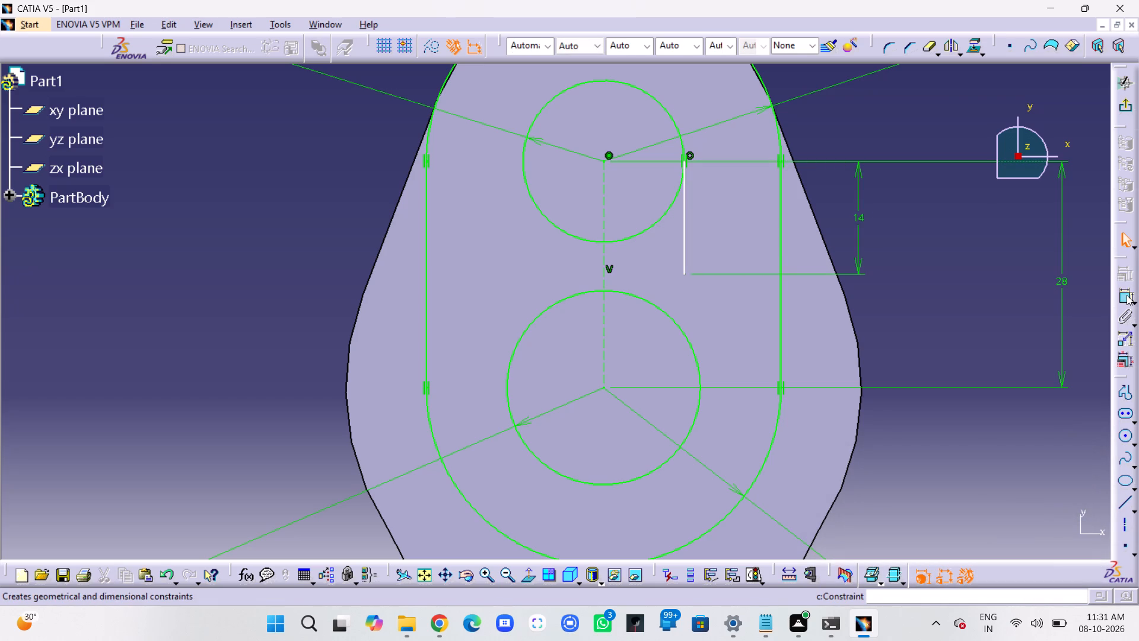
# Draw a vertical line upward from the right-hand side point of the R12 circle to the level of the 14 mm line's lower end.
pyautogui.click(1127, 501)
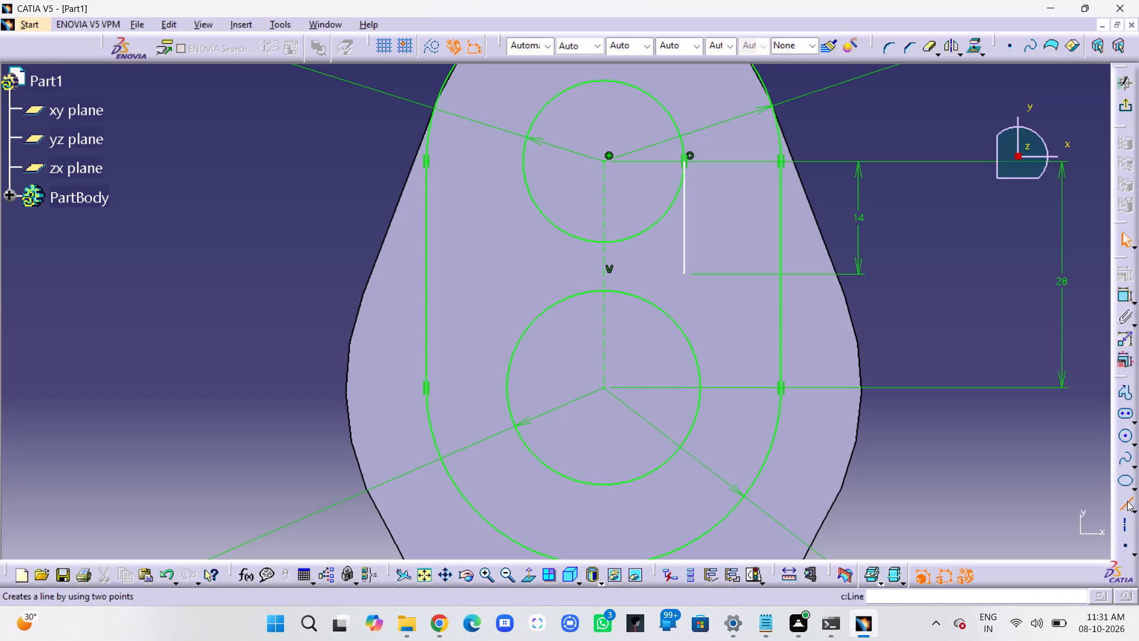
pyautogui.click(699, 389)
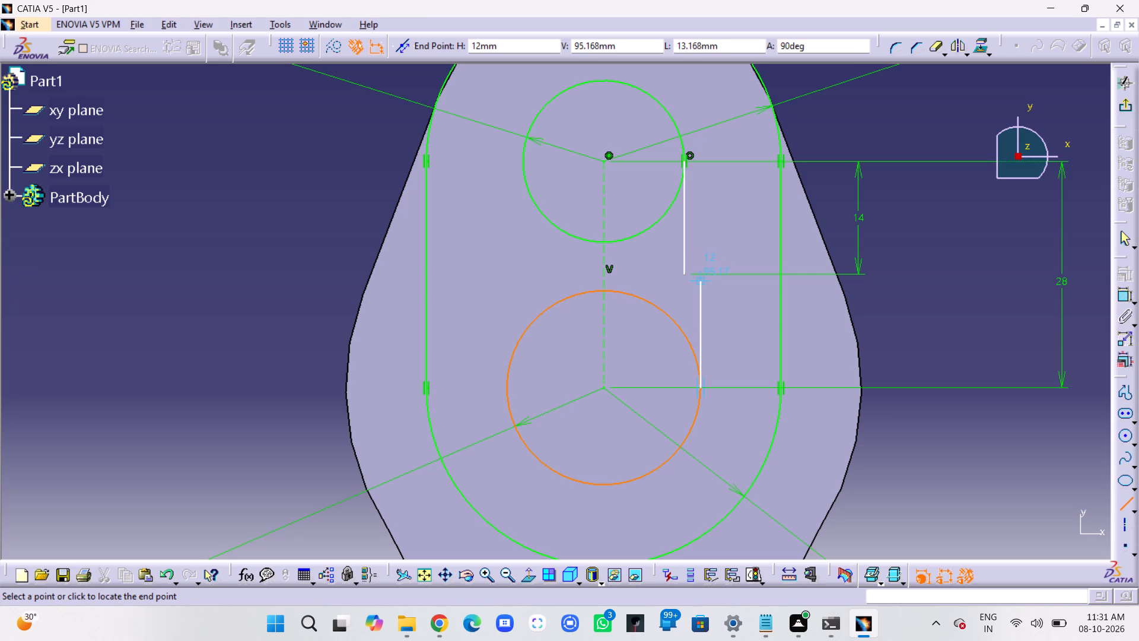
pyautogui.click(700, 272)
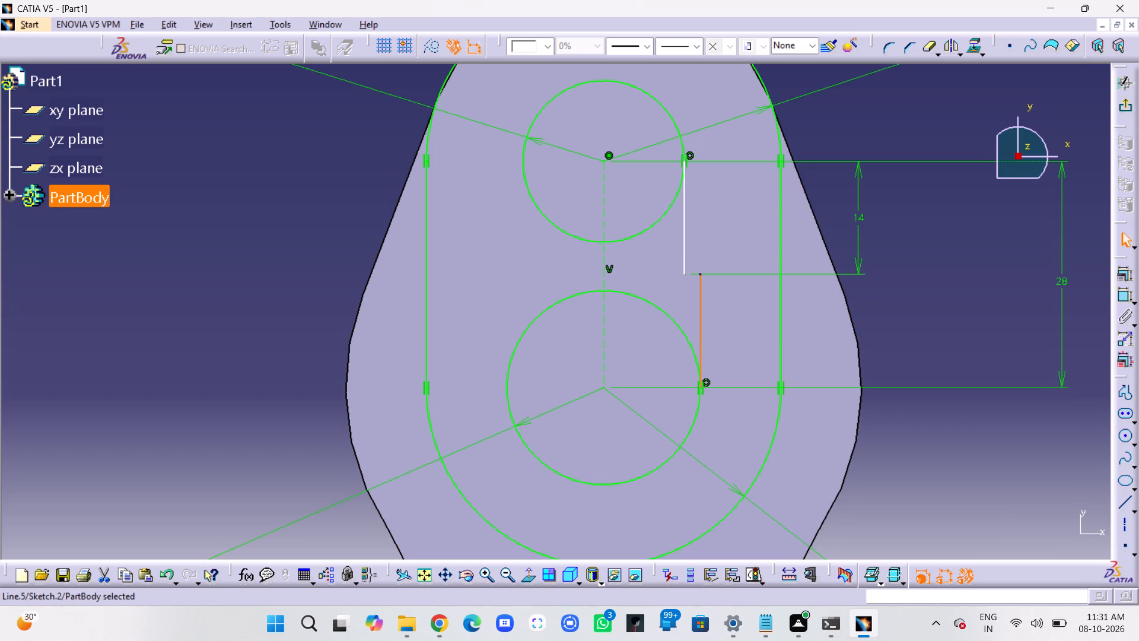
# Join the free ends of the two vertical lines with a short horizontal line.
pyautogui.click(1123, 495)
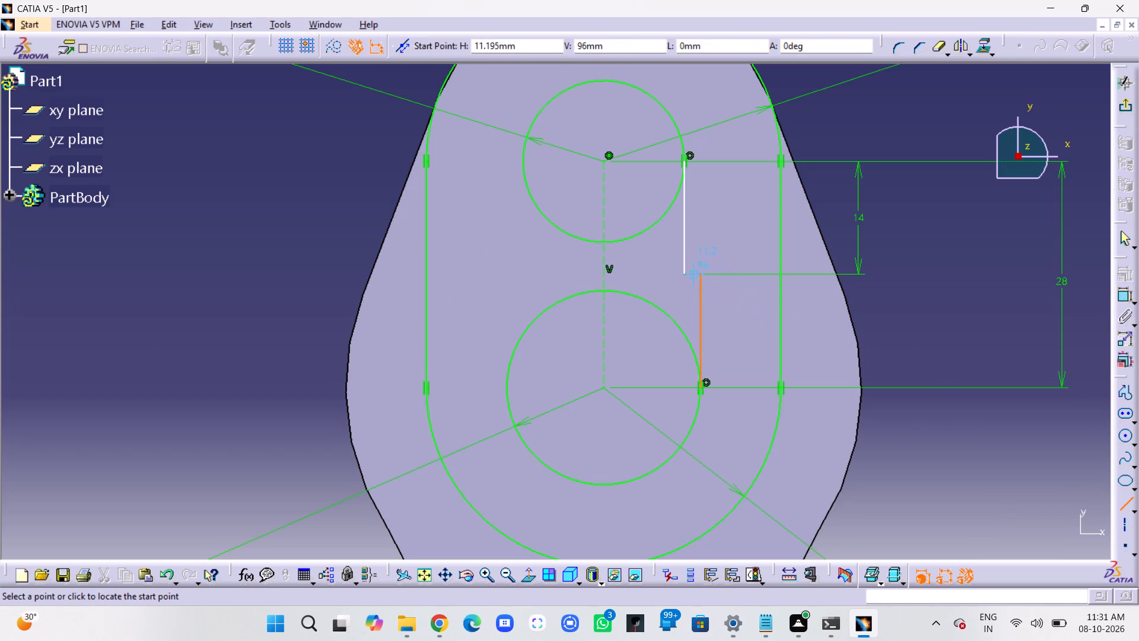
pyautogui.moveTo(701, 273); pyautogui.dragTo(690, 273)
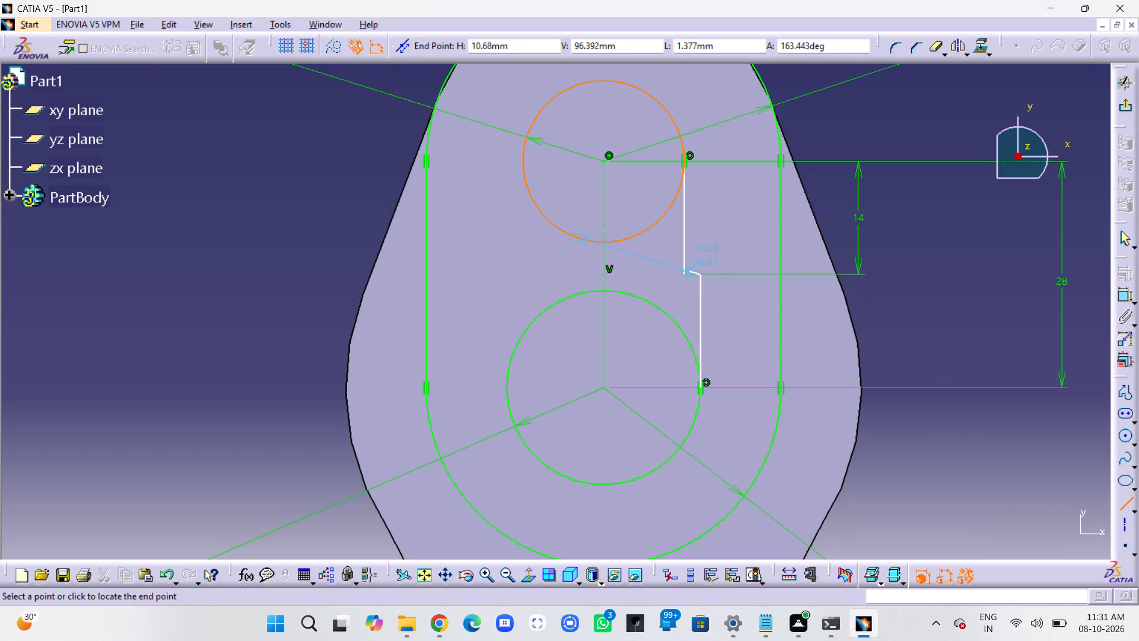
pyautogui.click(685, 275)
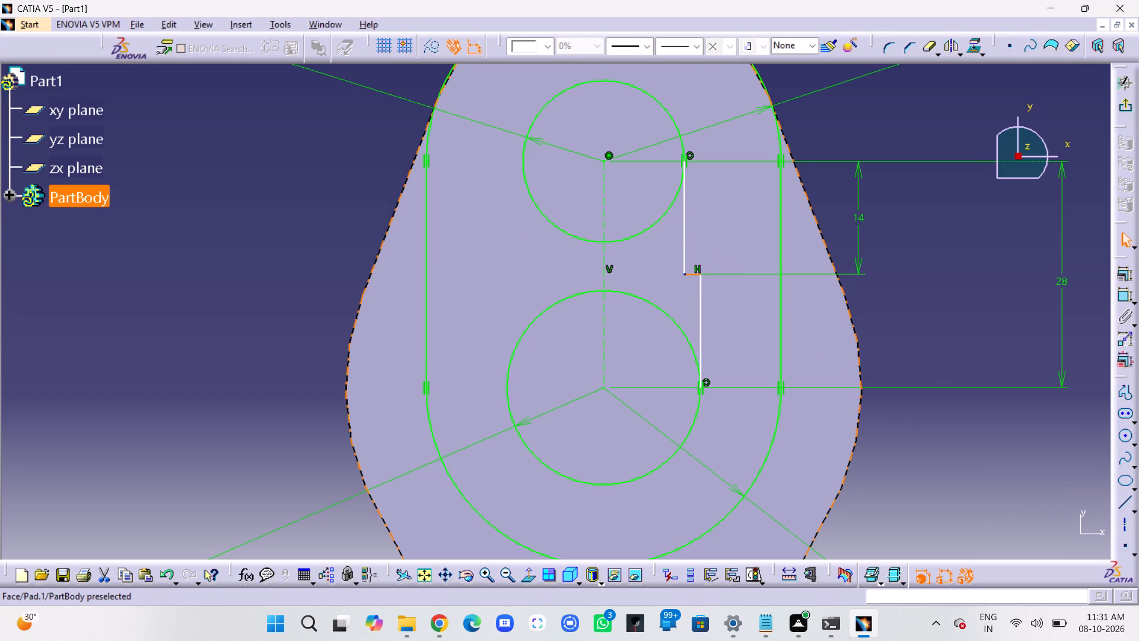
pyautogui.click(724, 240)
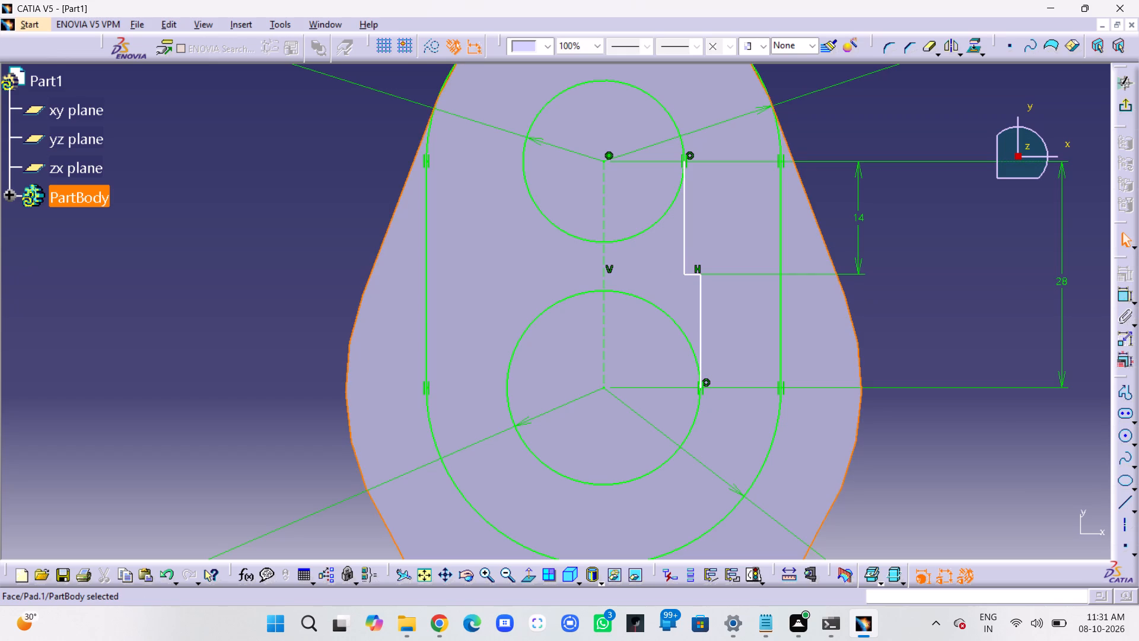
pyautogui.click(972, 293)
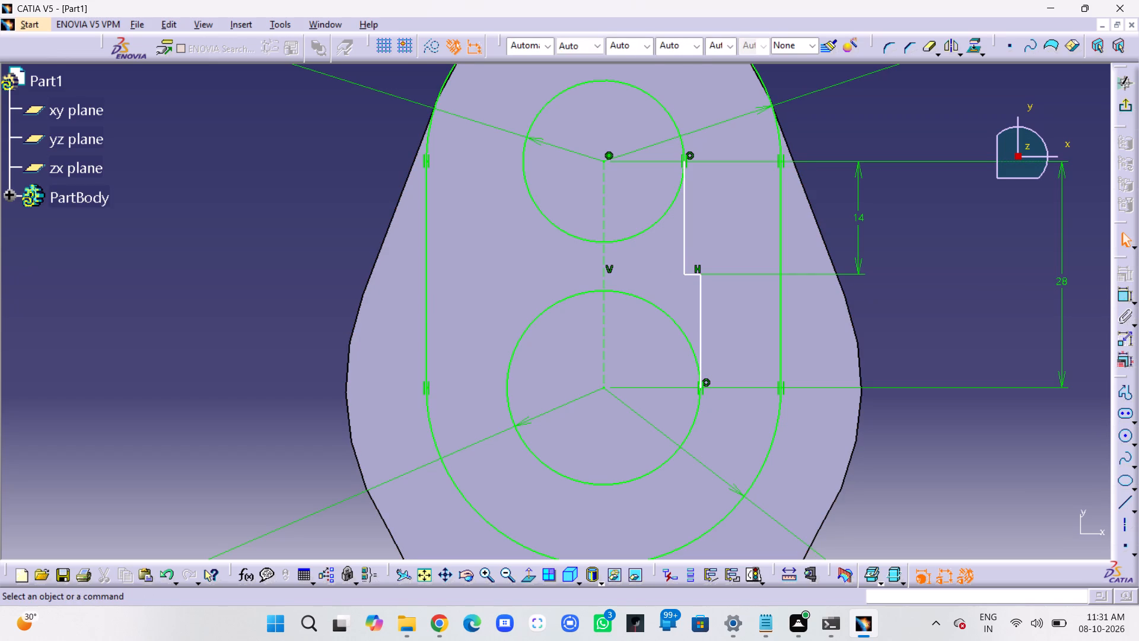
# Round the corner between the short horizontal line and the lower vertical line and set its radius to 3 mm.
pyautogui.click(694, 271)
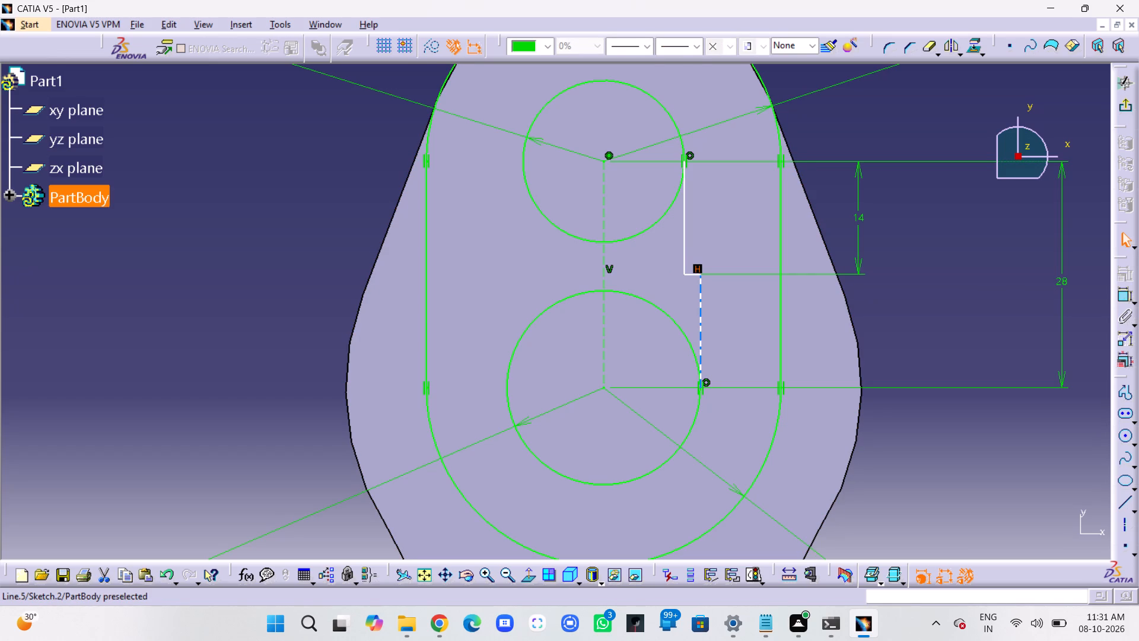
pyautogui.click(691, 275)
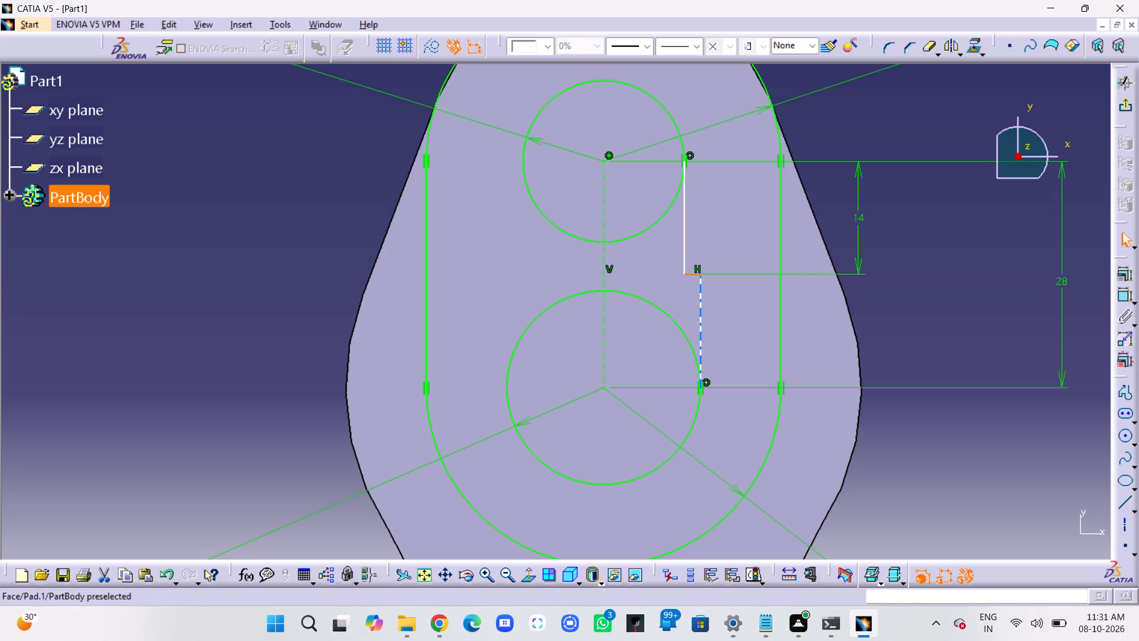
pyautogui.keyDown('ctrl'); pyautogui.click(700, 283); pyautogui.keyUp('ctrl')
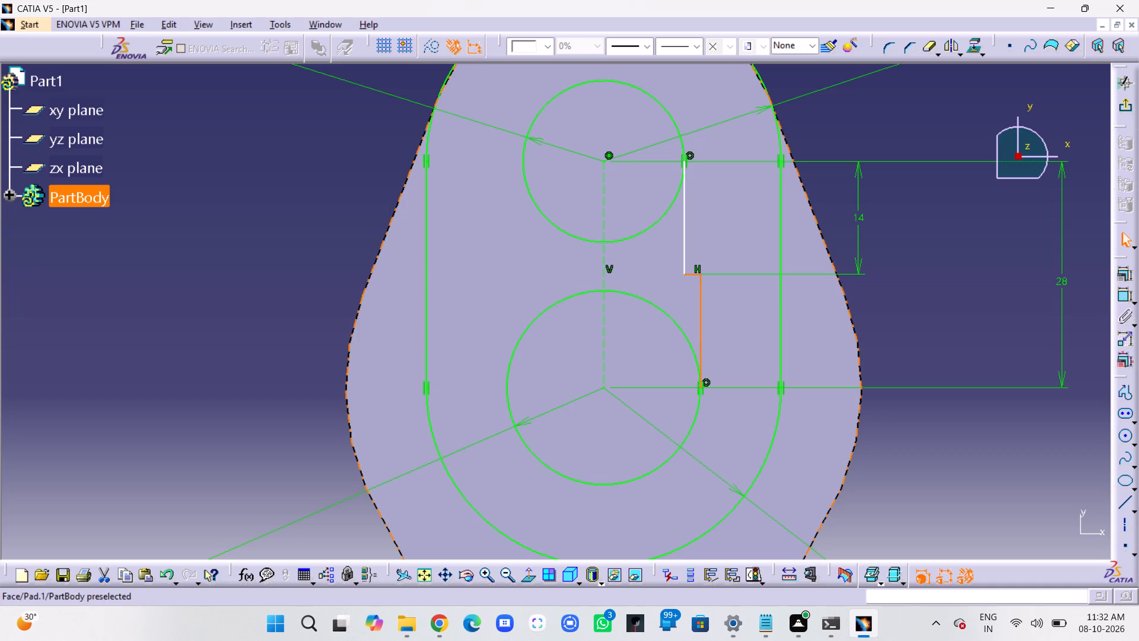
pyautogui.click(884, 51)
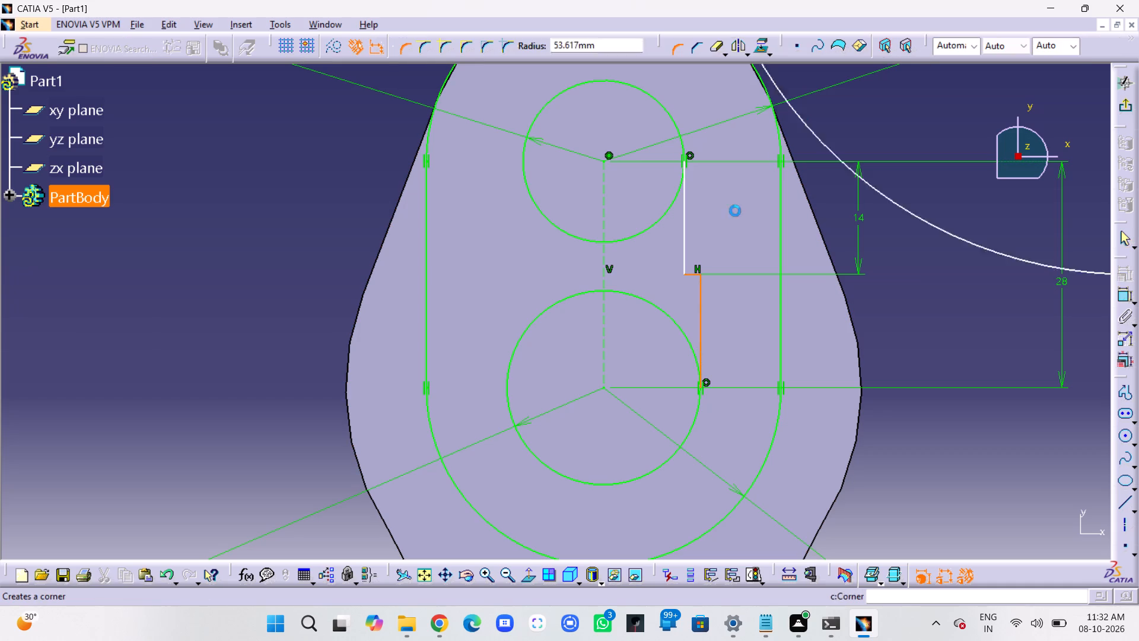
pyautogui.click(695, 280)
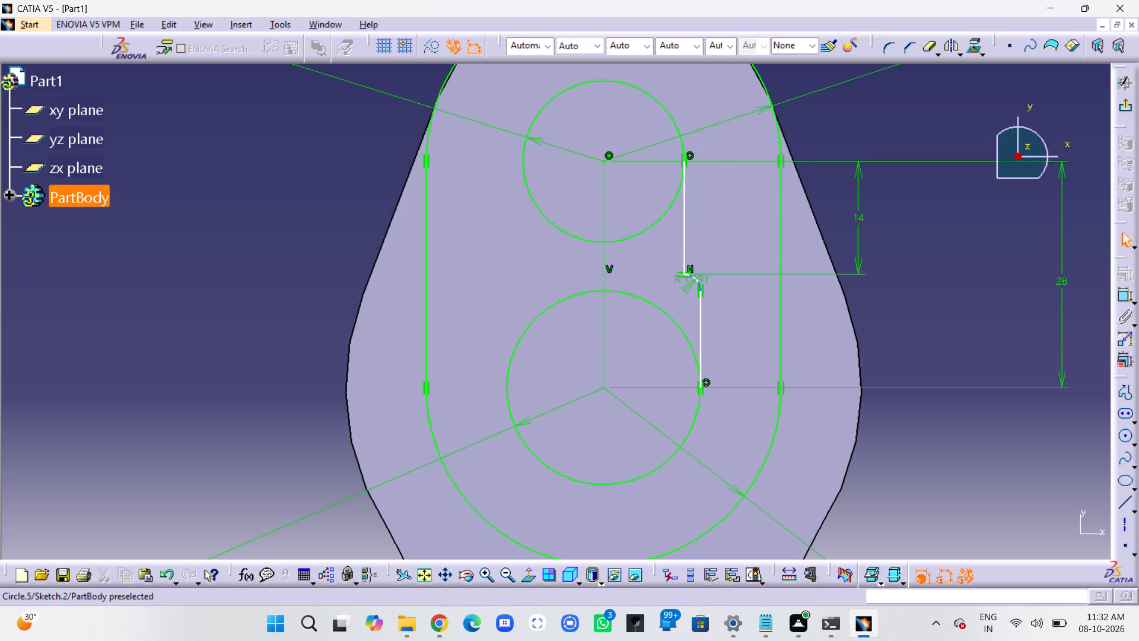
pyautogui.doubleClick(686, 280)
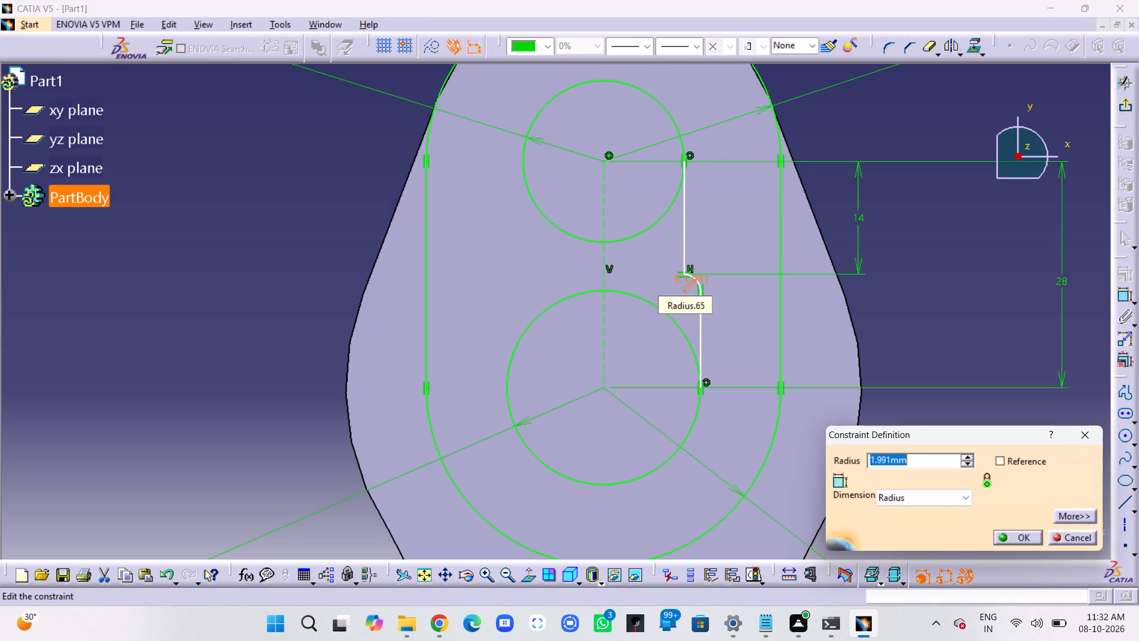
pyautogui.press('3')
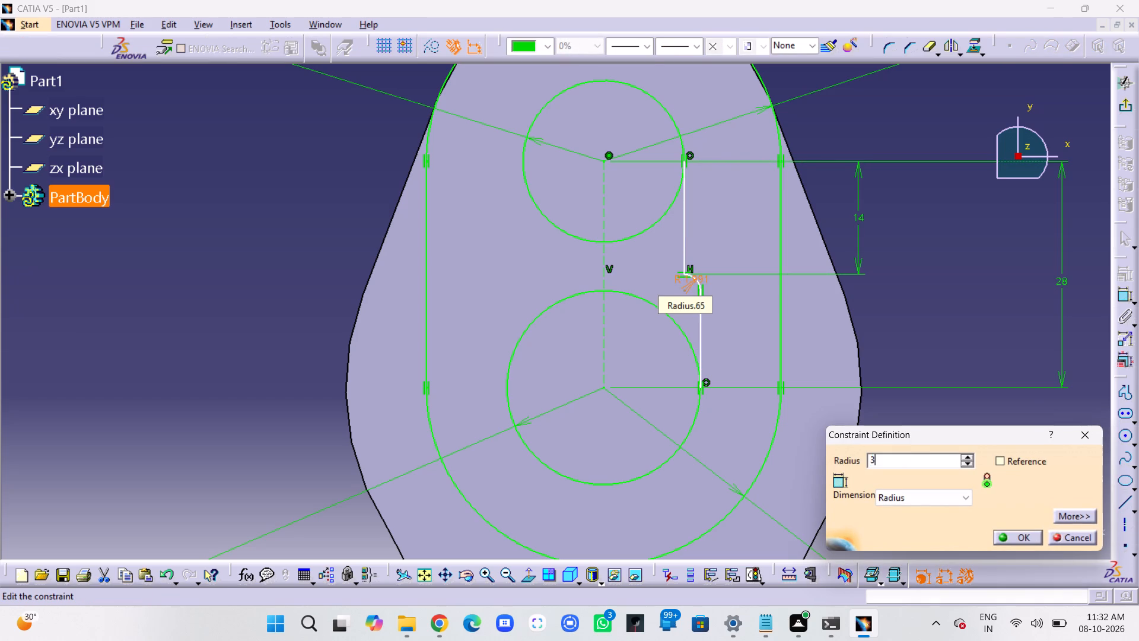
pyautogui.press('Return')
pyautogui.click(736, 303)
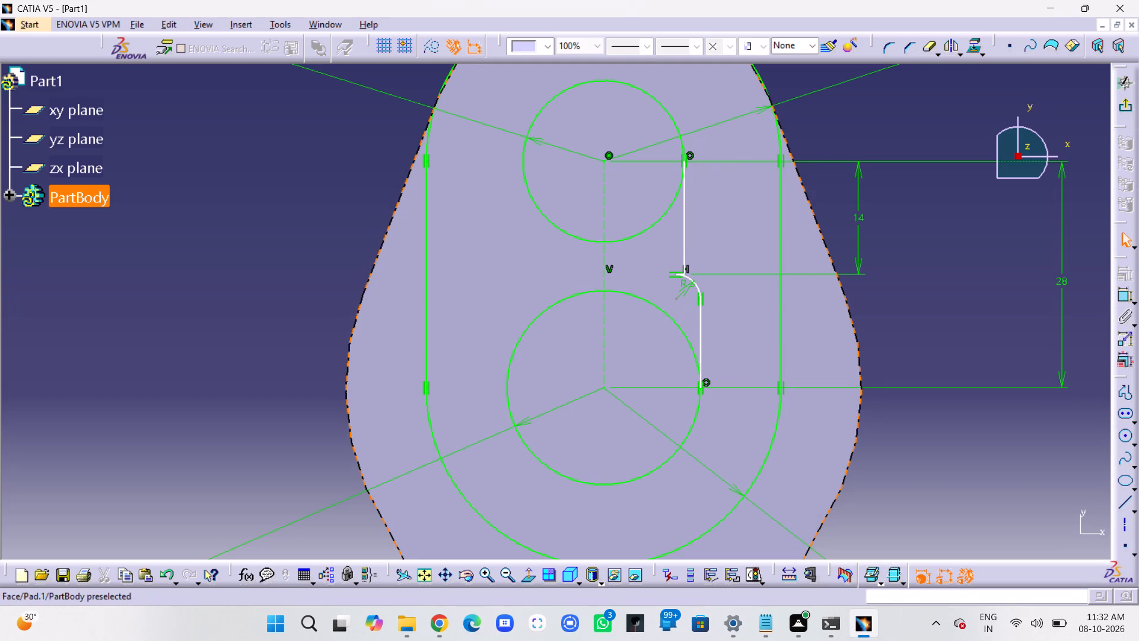
# Make the R3 arc's upper end point coincident with the lower end of the 14 mm vertical line.
pyautogui.moveTo(726, 297); pyautogui.dragTo(742, 195, button='middle')
pyautogui.rightClick(726, 297)
pyautogui.moveTo(803, 240); pyautogui.dragTo(597, 291, button='middle')
pyautogui.rightClick(597, 291)
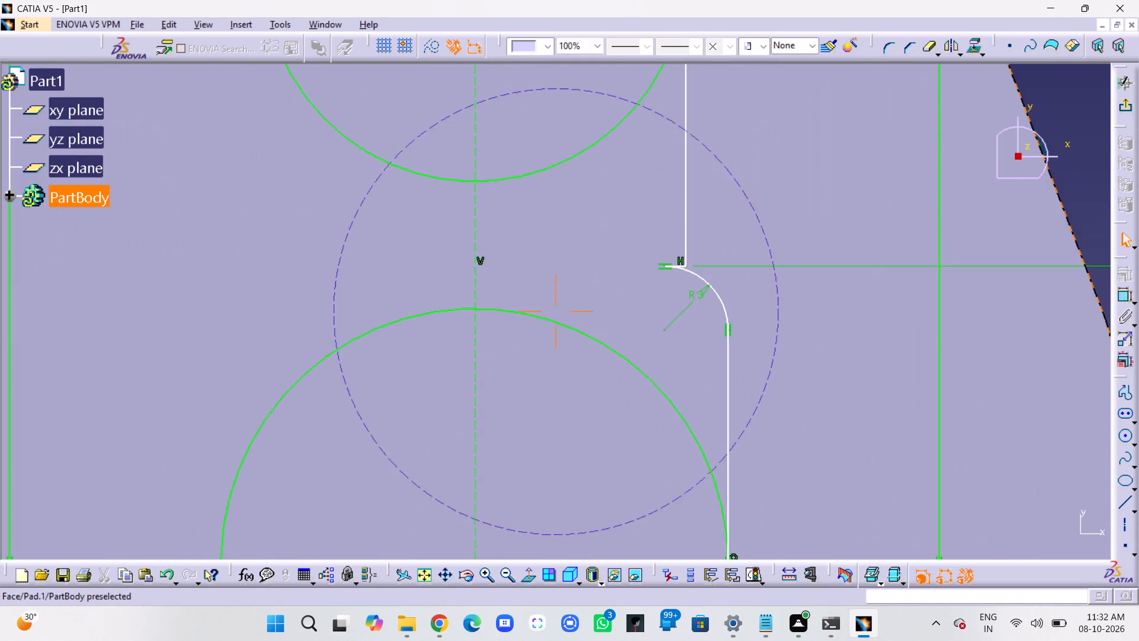
pyautogui.moveTo(597, 291); pyautogui.dragTo(614, 218, button='middle')
pyautogui.moveTo(820, 276); pyautogui.dragTo(625, 220, button='middle')
pyautogui.rightClick(625, 236)
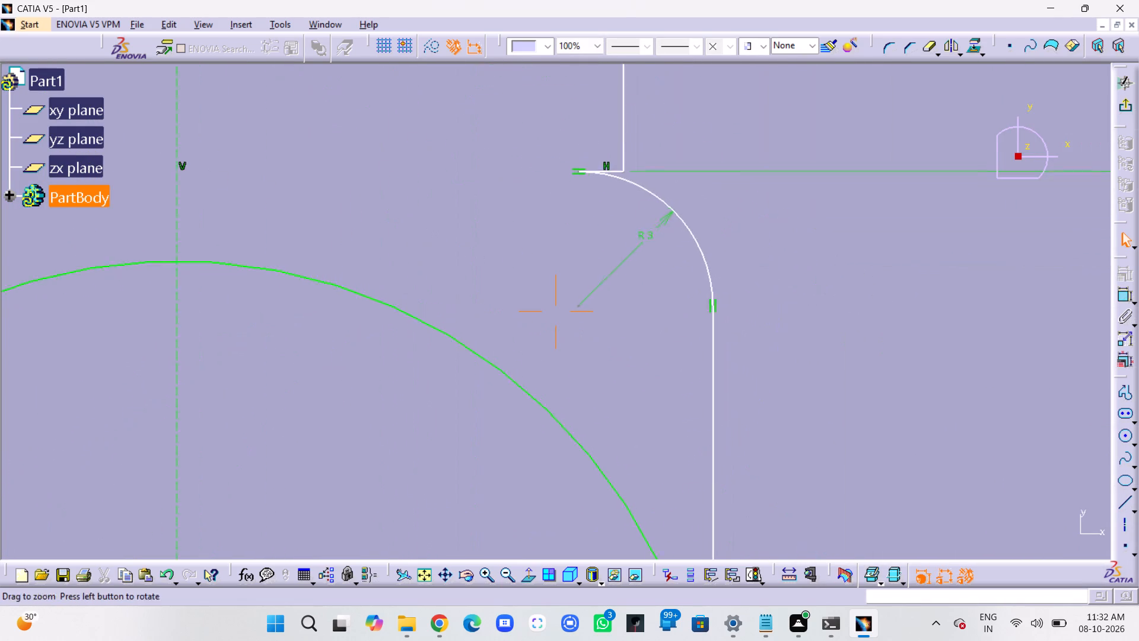
pyautogui.moveTo(625, 220); pyautogui.dragTo(625, 207, button='middle')
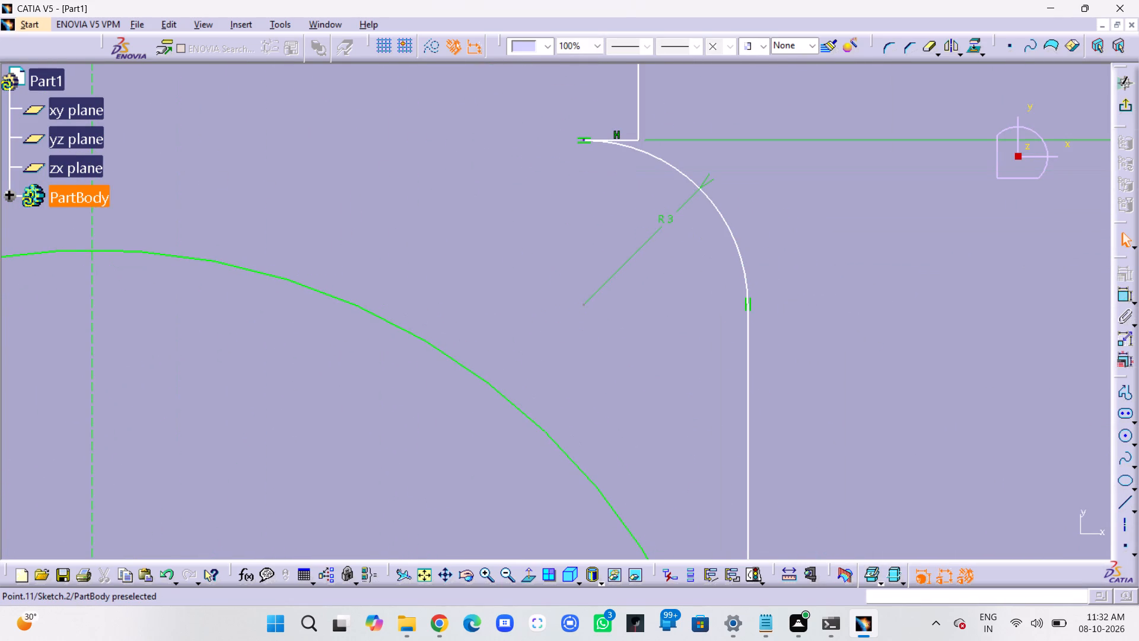
pyautogui.keyDown('ctrl'); pyautogui.click(583, 139); pyautogui.keyUp('ctrl')
pyautogui.keyDown('ctrl'); pyautogui.click(639, 140); pyautogui.keyUp('ctrl')
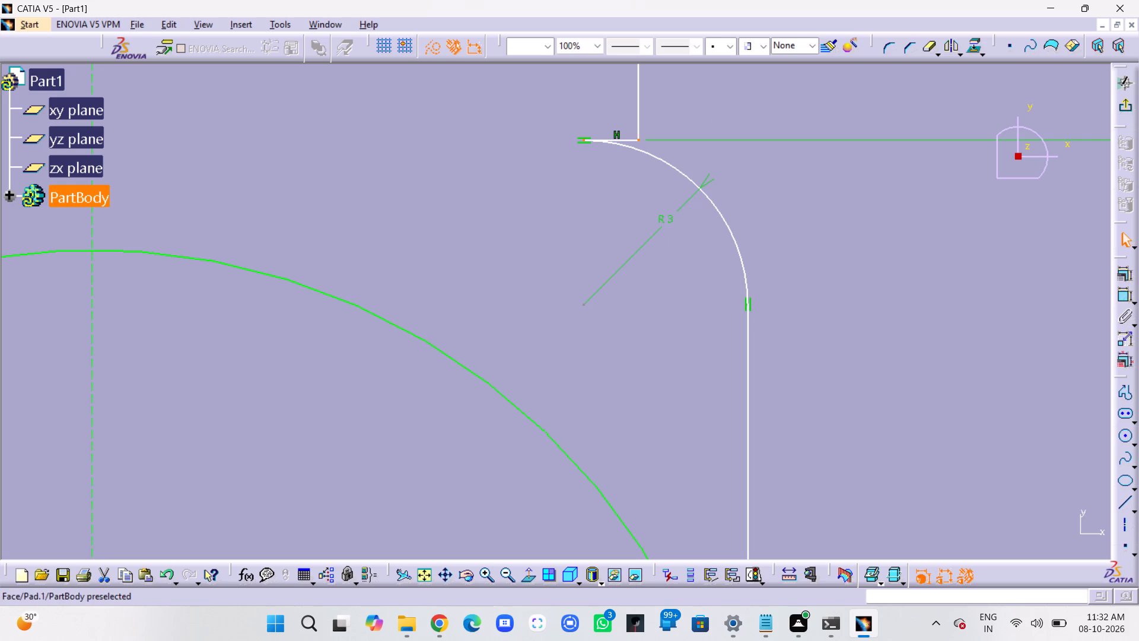
pyautogui.click(1122, 272)
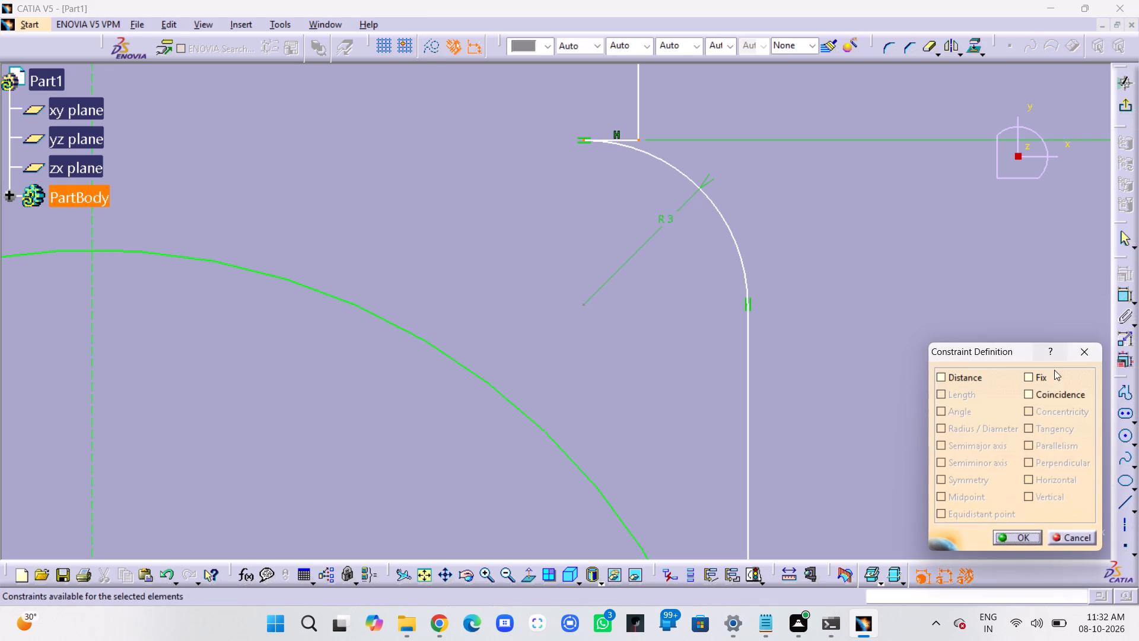
pyautogui.click(1027, 397)
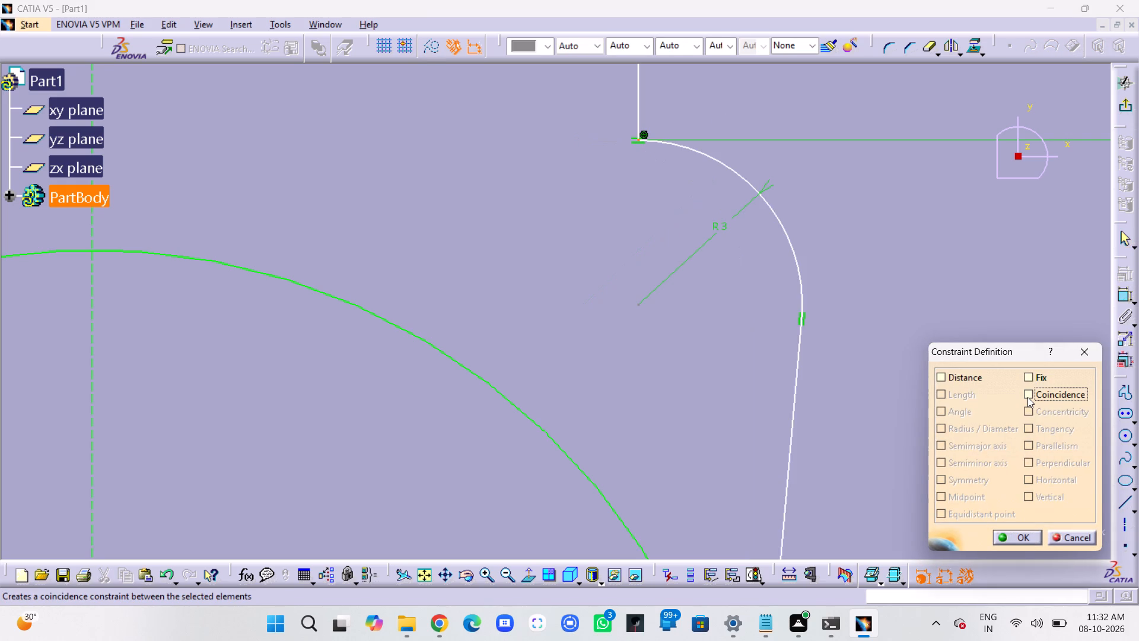
pyautogui.click(1013, 532)
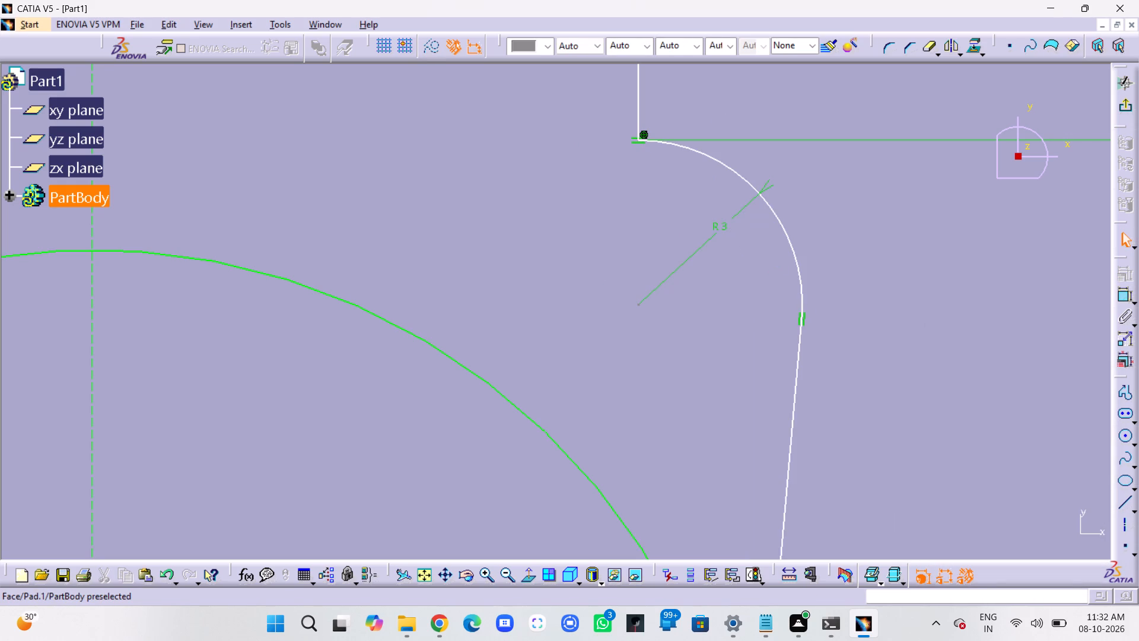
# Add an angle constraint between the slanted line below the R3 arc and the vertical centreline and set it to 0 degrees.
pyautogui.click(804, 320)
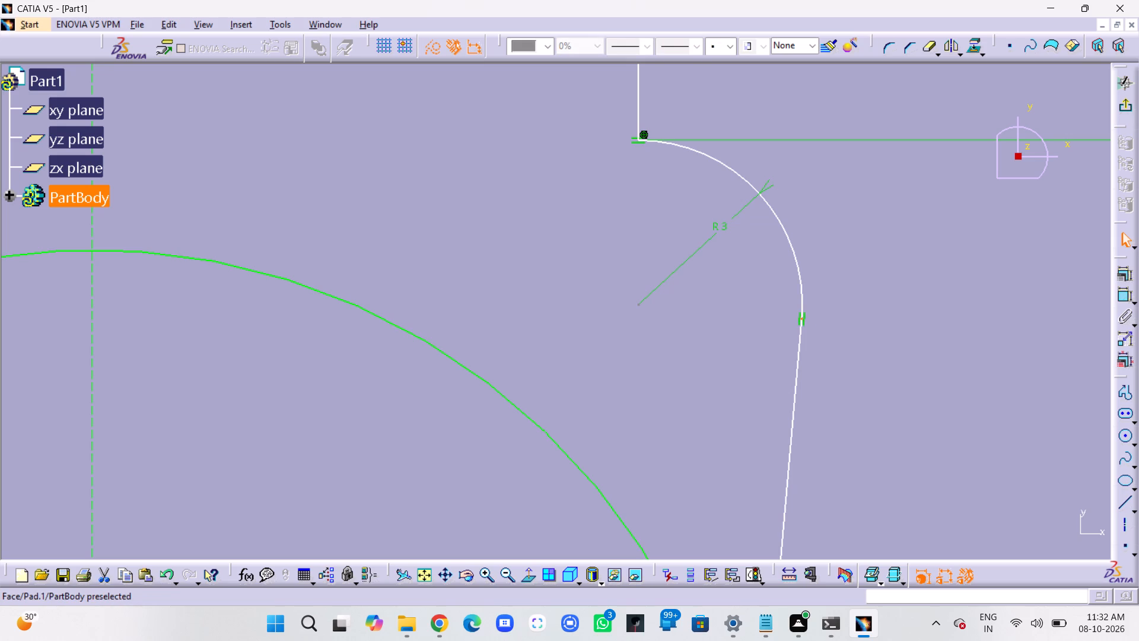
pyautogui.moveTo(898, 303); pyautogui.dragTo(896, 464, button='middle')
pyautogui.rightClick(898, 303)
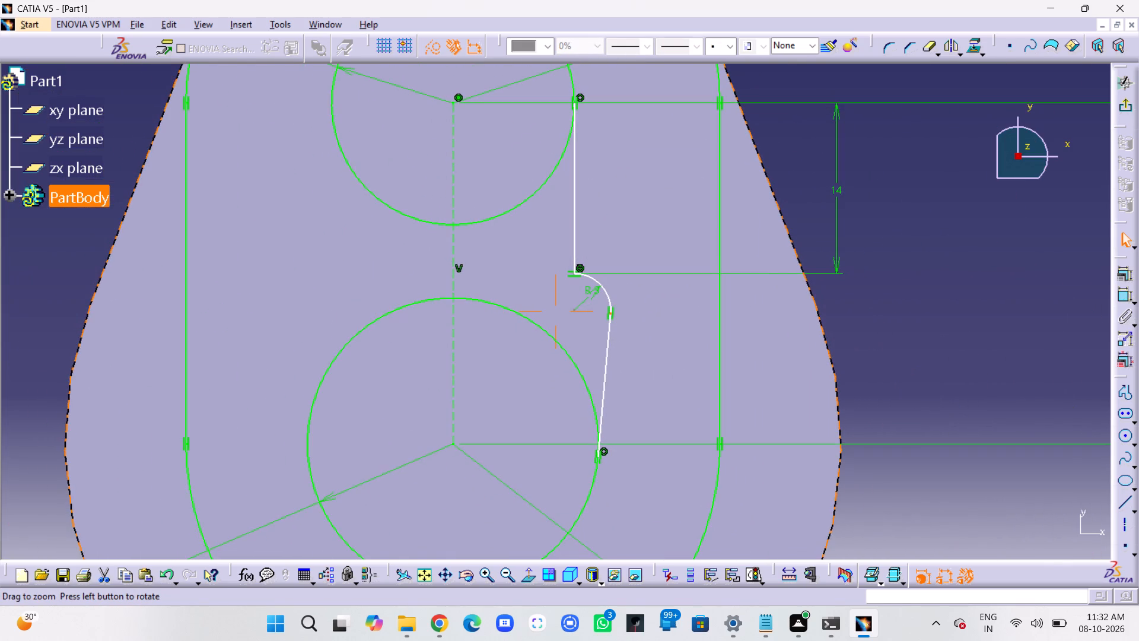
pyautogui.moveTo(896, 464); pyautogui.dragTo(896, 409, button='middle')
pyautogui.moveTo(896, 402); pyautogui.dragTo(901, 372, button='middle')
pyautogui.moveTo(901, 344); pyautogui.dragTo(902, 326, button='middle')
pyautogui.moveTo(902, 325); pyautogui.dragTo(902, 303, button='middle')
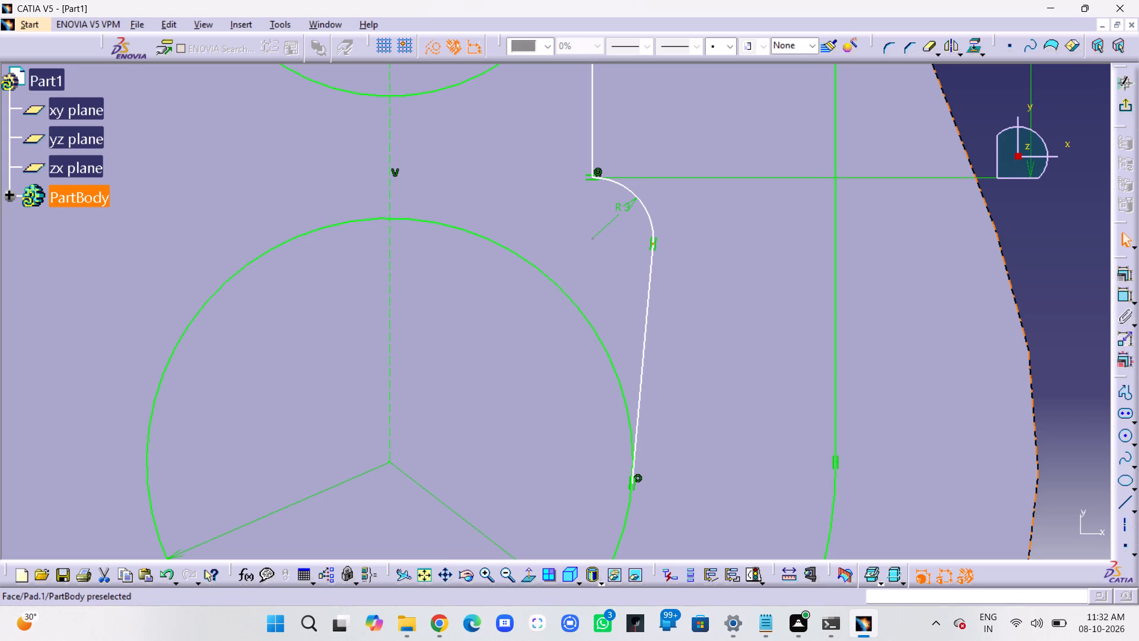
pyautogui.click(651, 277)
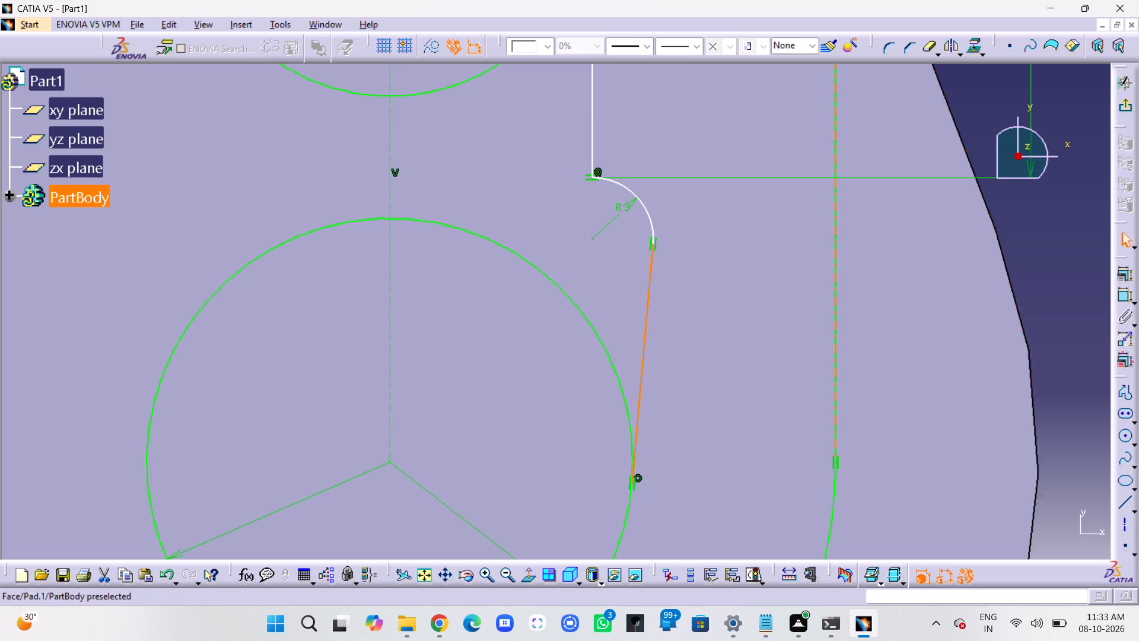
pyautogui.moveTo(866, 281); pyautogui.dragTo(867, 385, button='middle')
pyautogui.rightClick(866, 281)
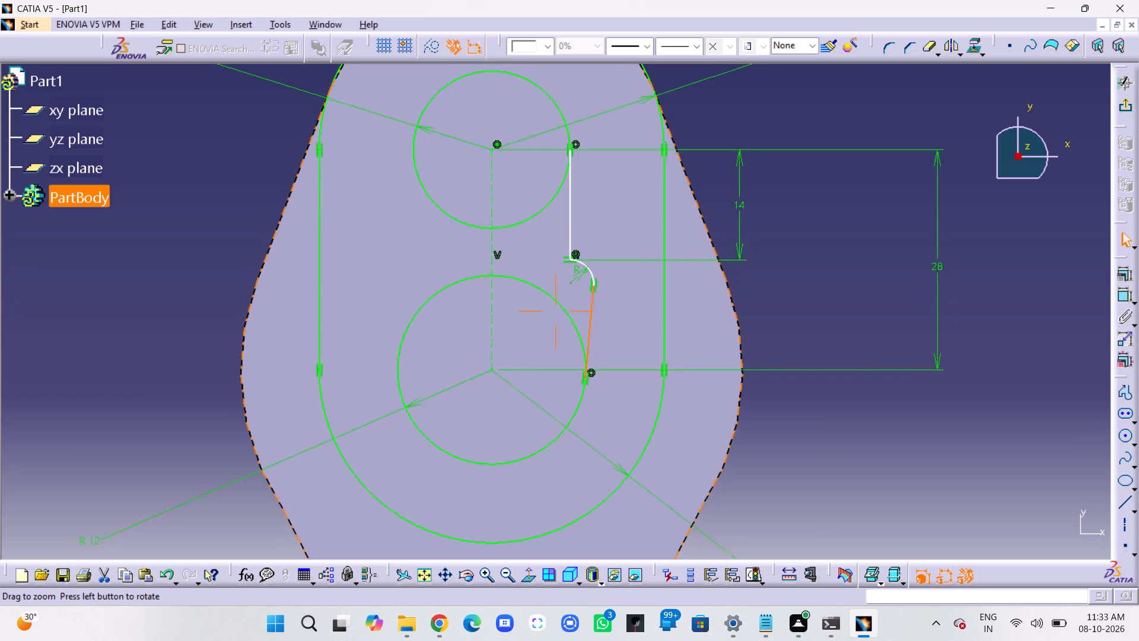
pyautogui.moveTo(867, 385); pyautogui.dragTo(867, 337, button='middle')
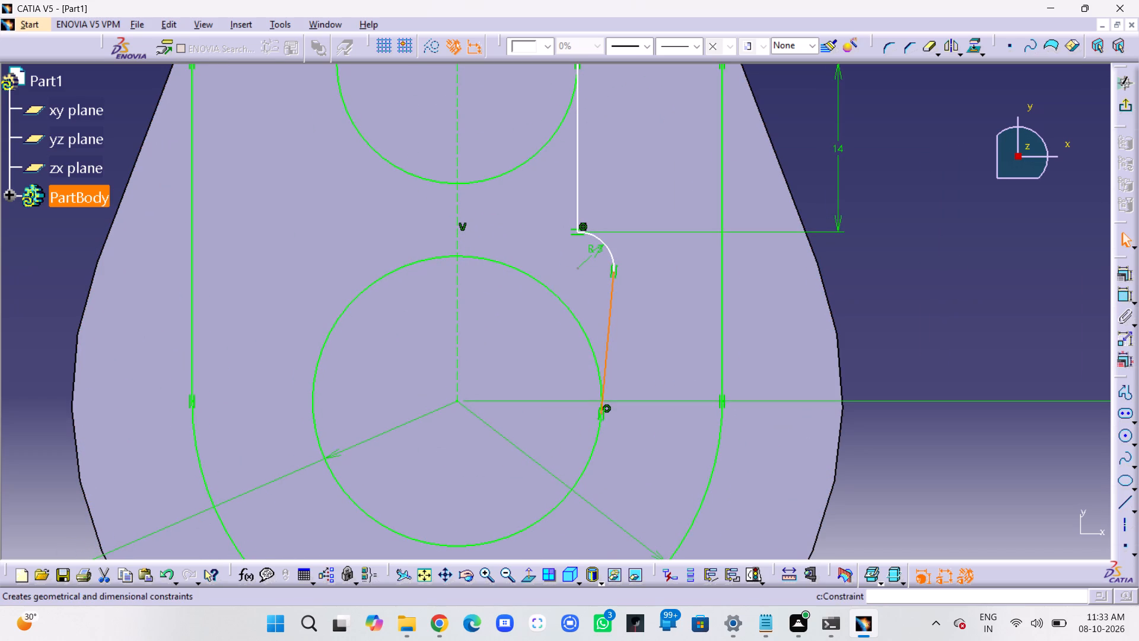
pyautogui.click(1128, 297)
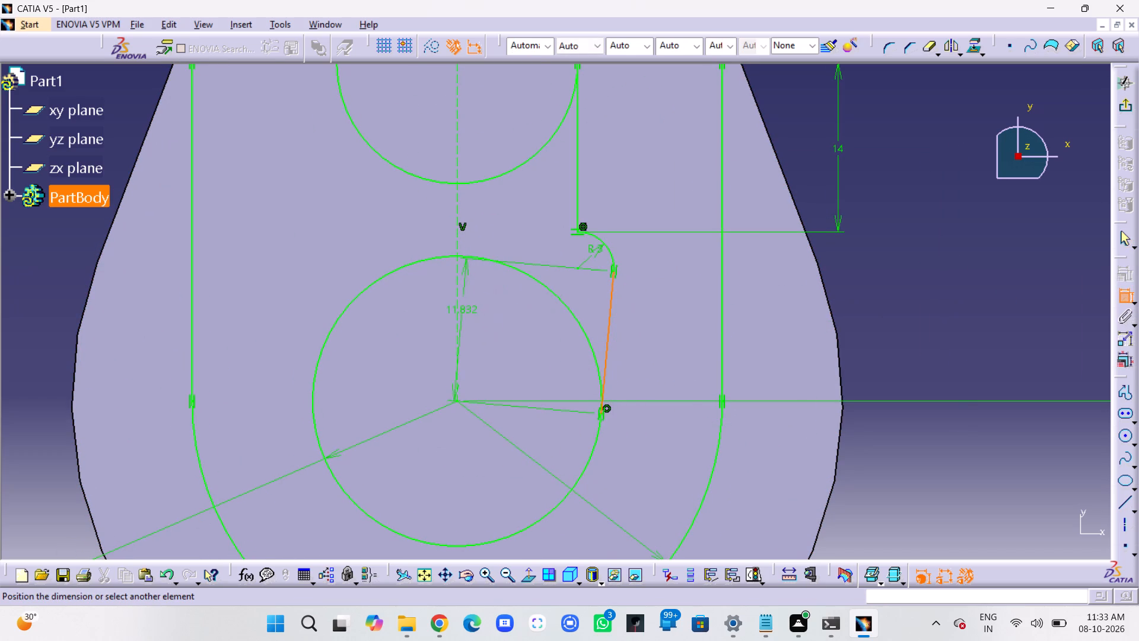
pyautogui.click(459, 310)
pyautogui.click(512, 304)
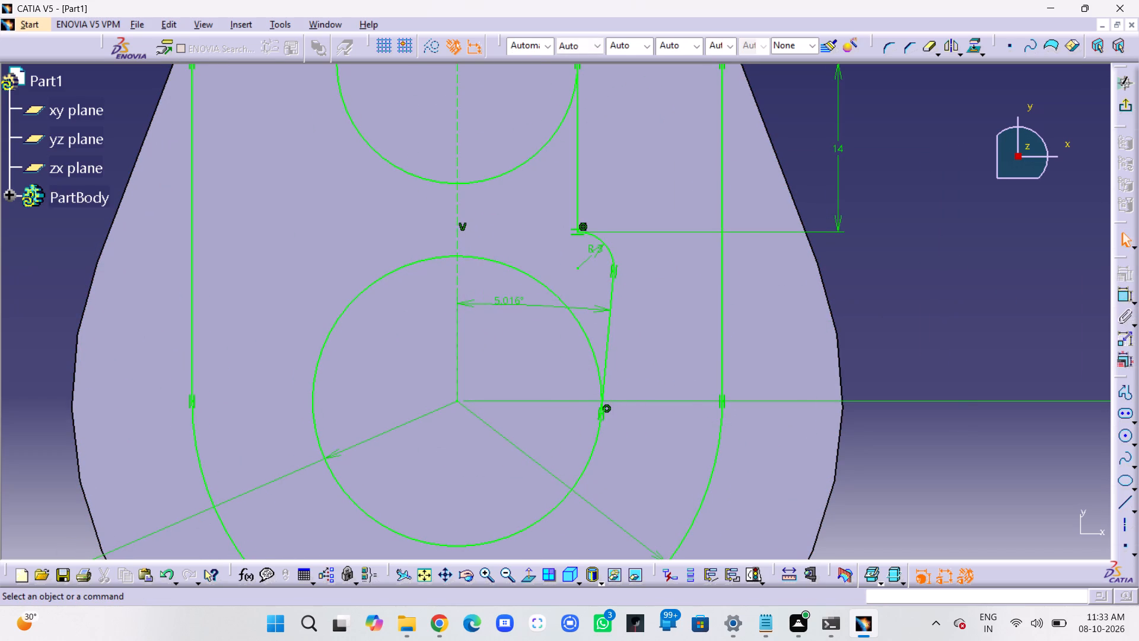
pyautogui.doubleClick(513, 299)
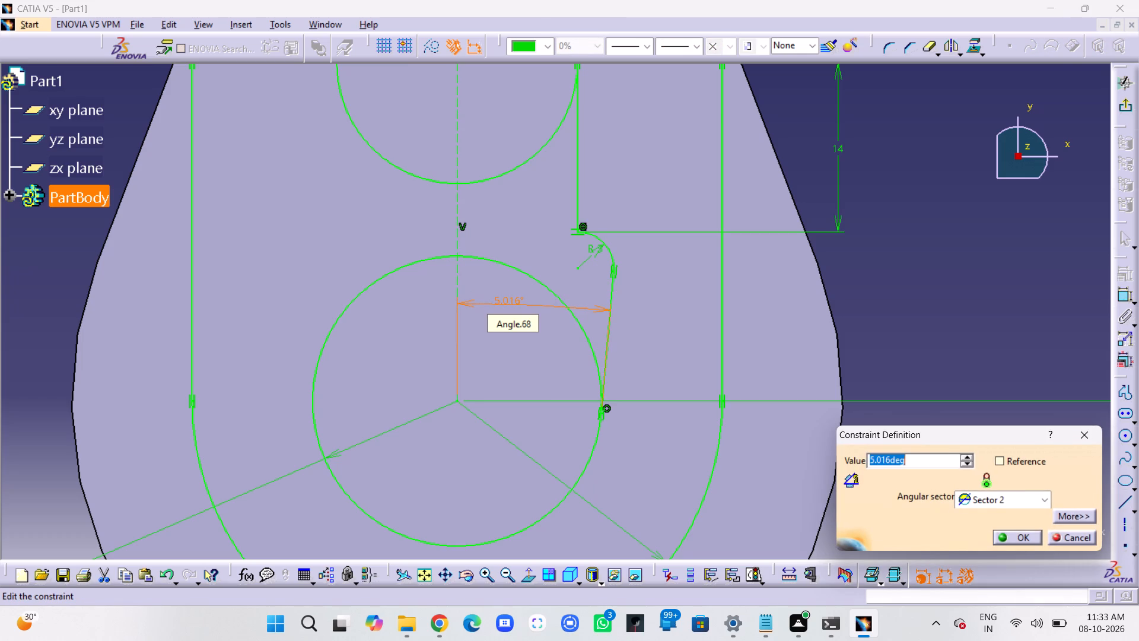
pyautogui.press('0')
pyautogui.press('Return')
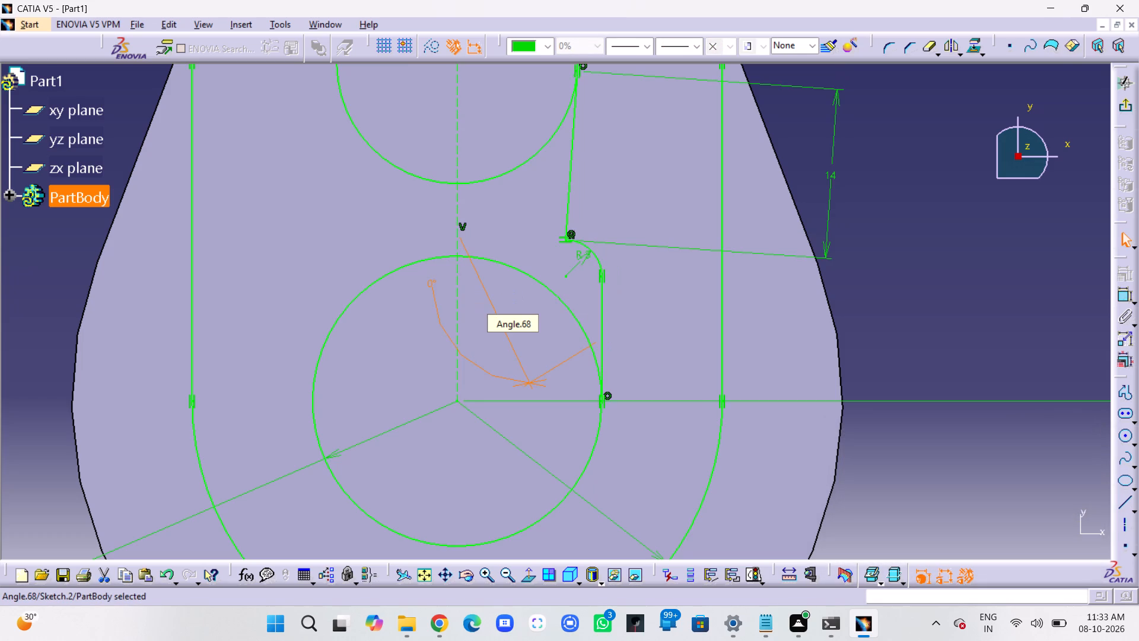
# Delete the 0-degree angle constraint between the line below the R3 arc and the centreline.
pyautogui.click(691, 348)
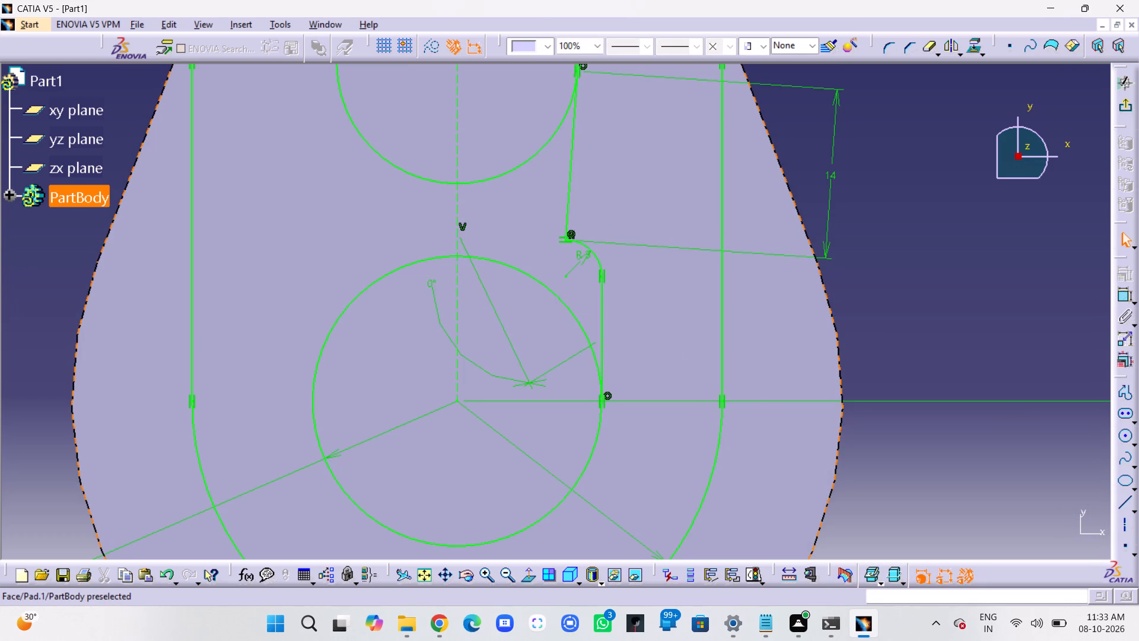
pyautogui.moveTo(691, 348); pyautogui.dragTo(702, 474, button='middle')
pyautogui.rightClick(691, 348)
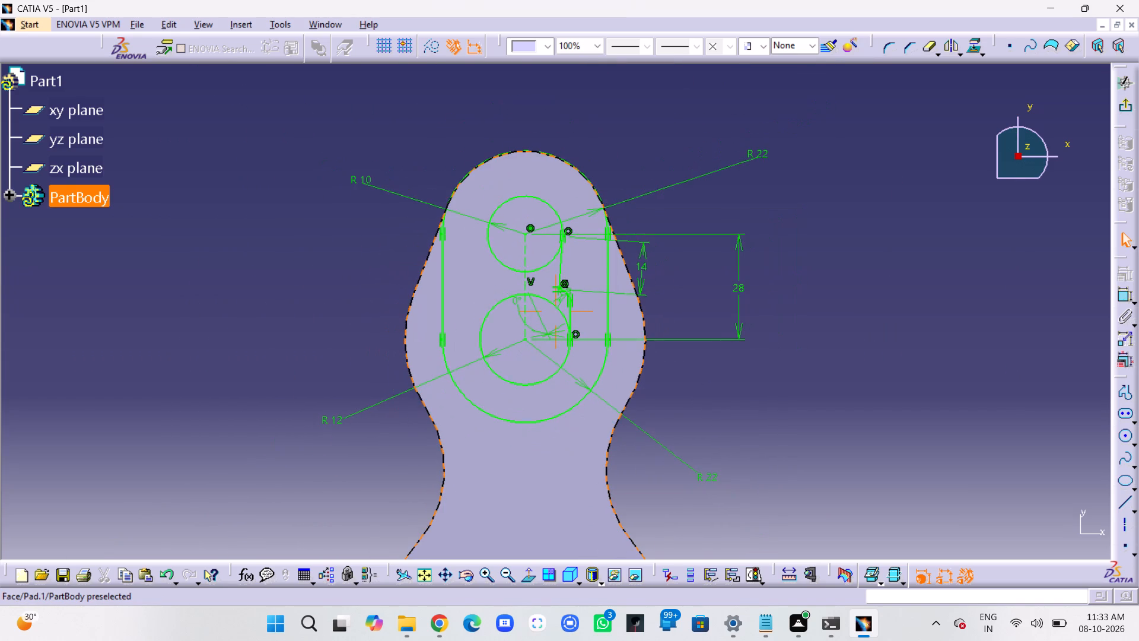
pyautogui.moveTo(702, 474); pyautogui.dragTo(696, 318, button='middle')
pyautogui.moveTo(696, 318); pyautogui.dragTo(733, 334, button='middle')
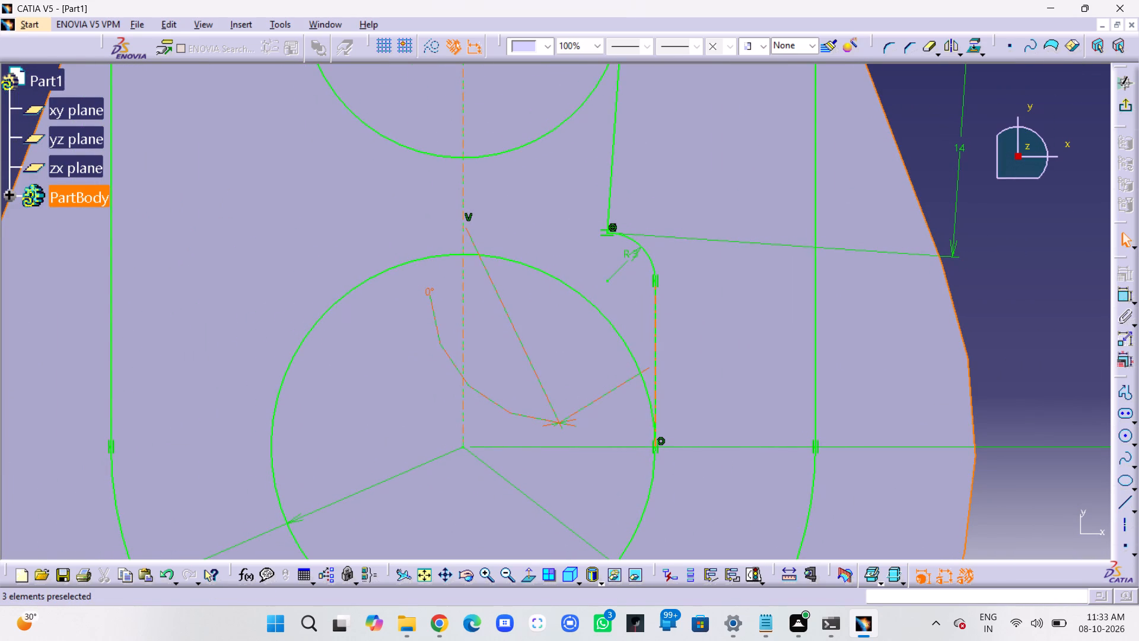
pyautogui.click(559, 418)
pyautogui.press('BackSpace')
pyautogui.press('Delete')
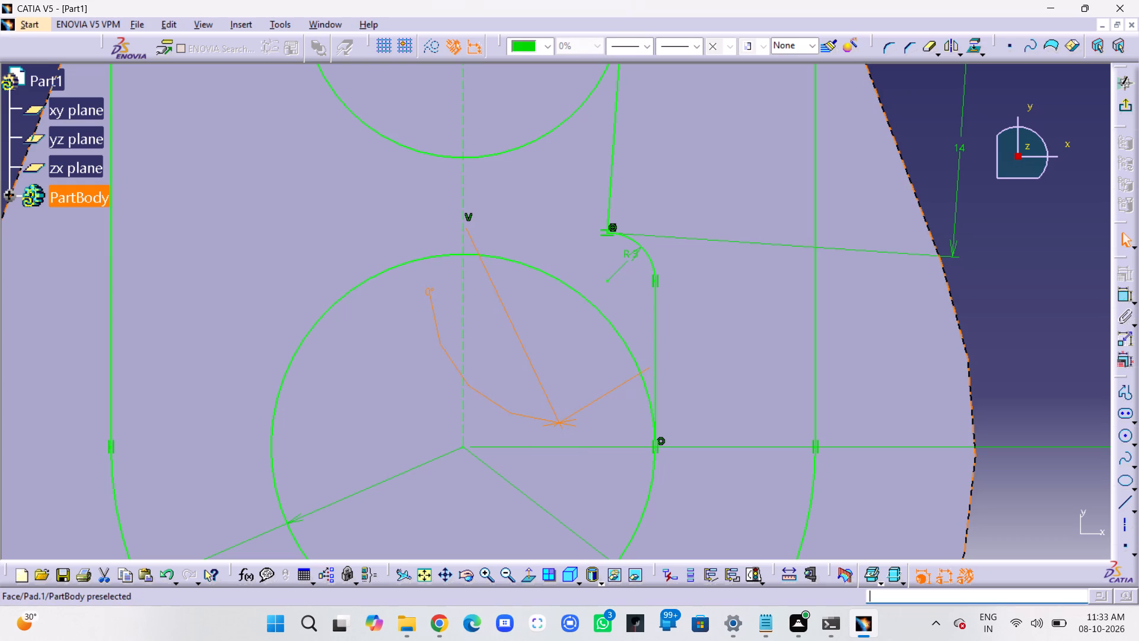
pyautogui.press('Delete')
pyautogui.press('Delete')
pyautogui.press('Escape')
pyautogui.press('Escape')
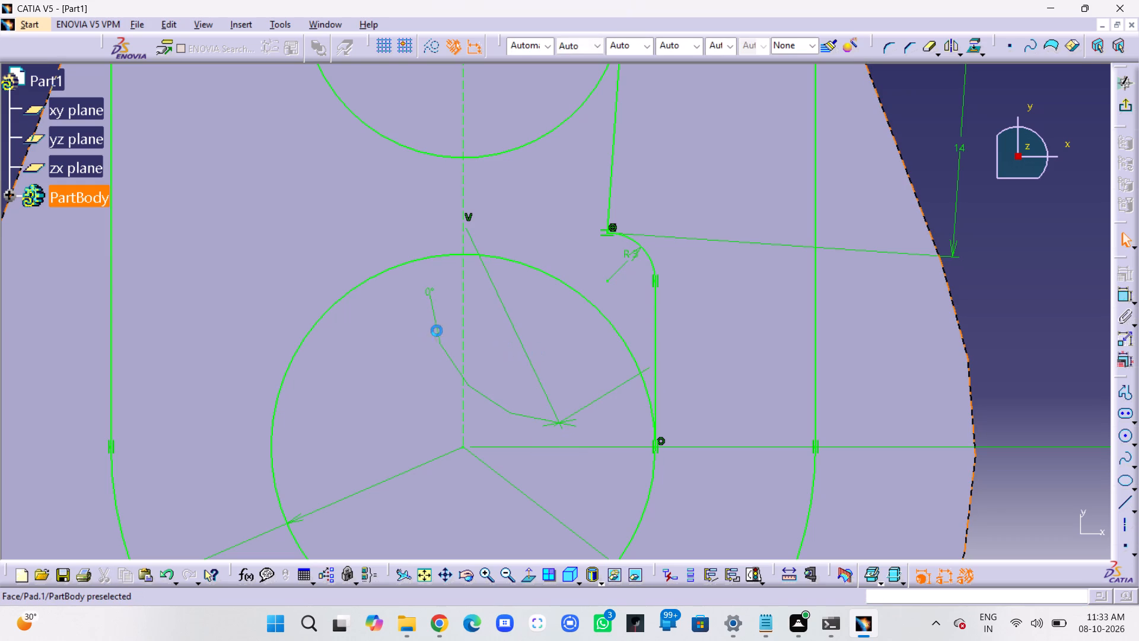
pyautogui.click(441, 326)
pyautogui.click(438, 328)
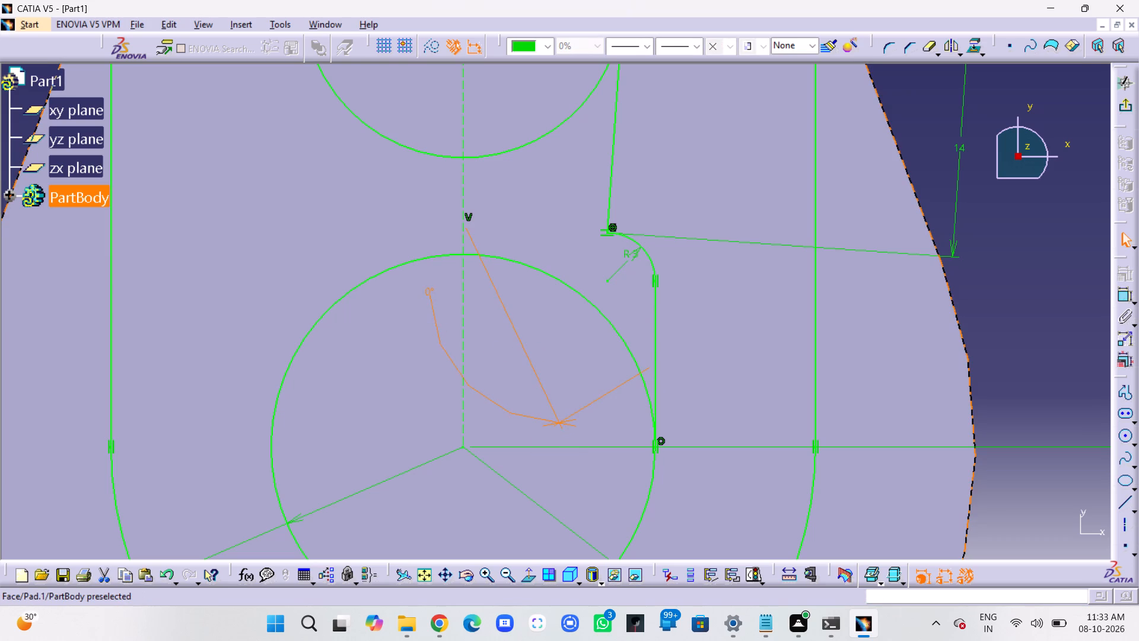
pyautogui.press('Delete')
# Apply a parallelism constraint between the line below the R3 arc and the vertical centreline.
pyautogui.click(653, 332)
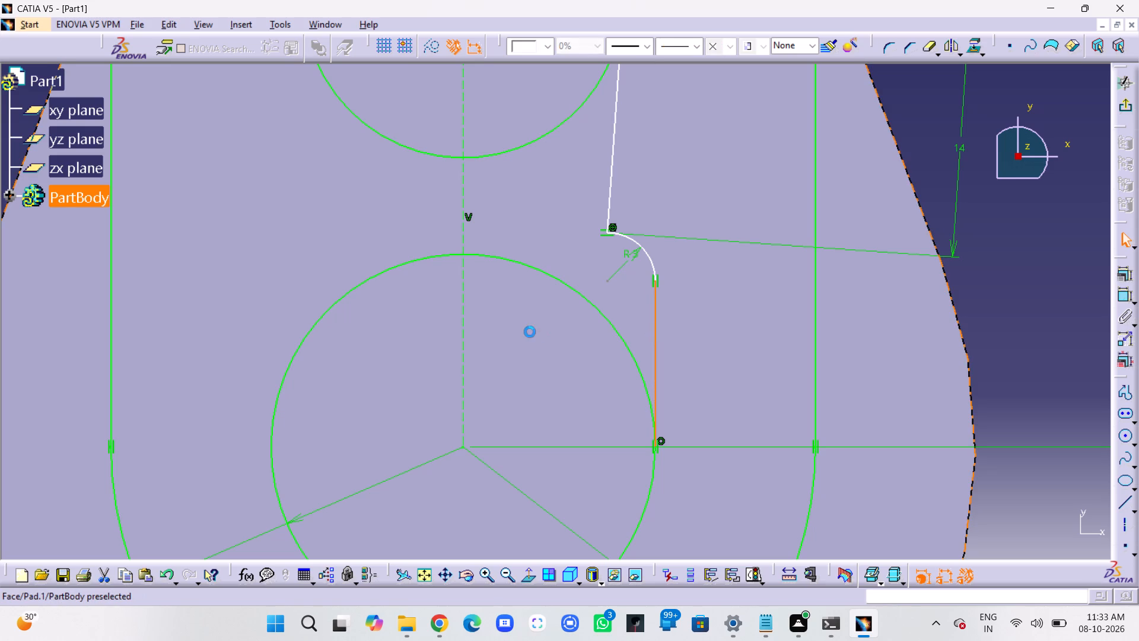
pyautogui.keyDown('ctrl'); pyautogui.click(464, 335); pyautogui.keyUp('ctrl')
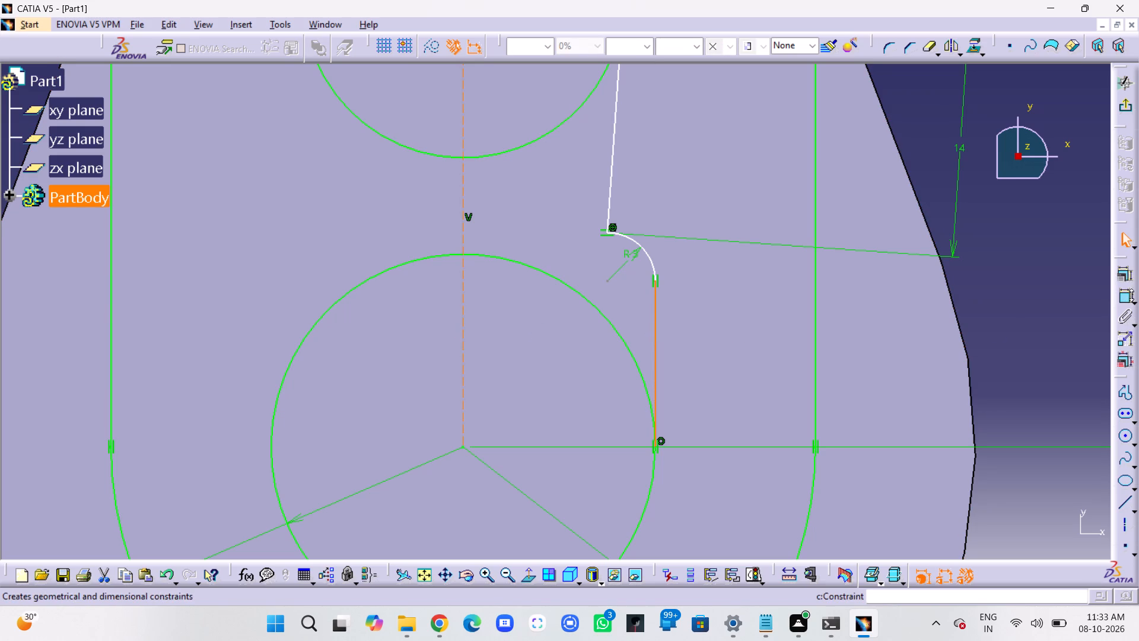
pyautogui.click(1129, 298)
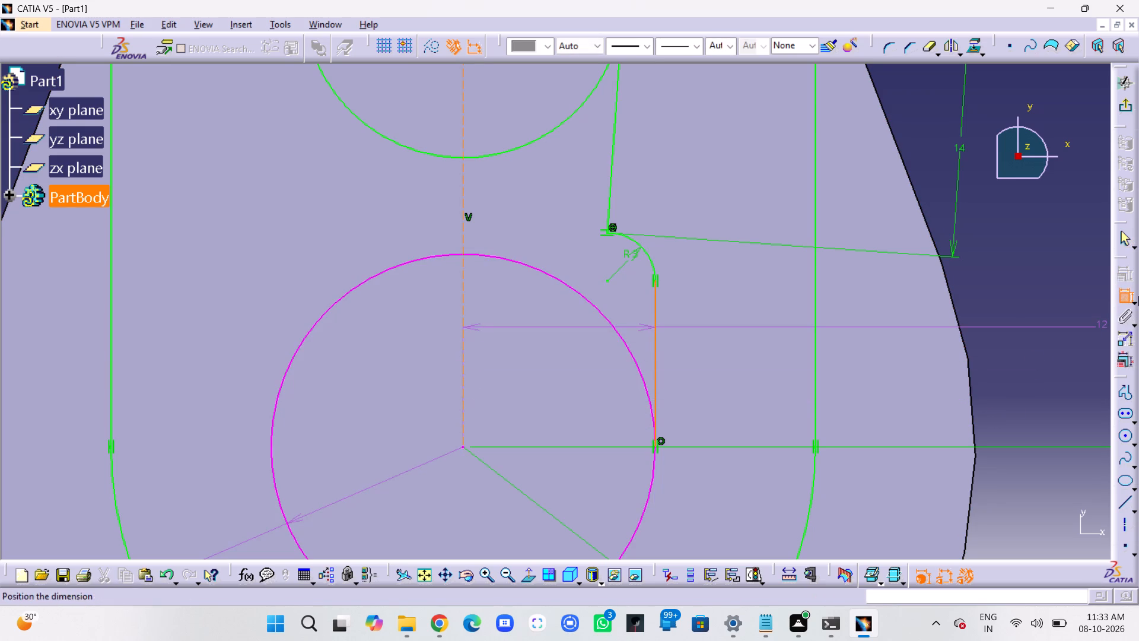
pyautogui.press('Escape')
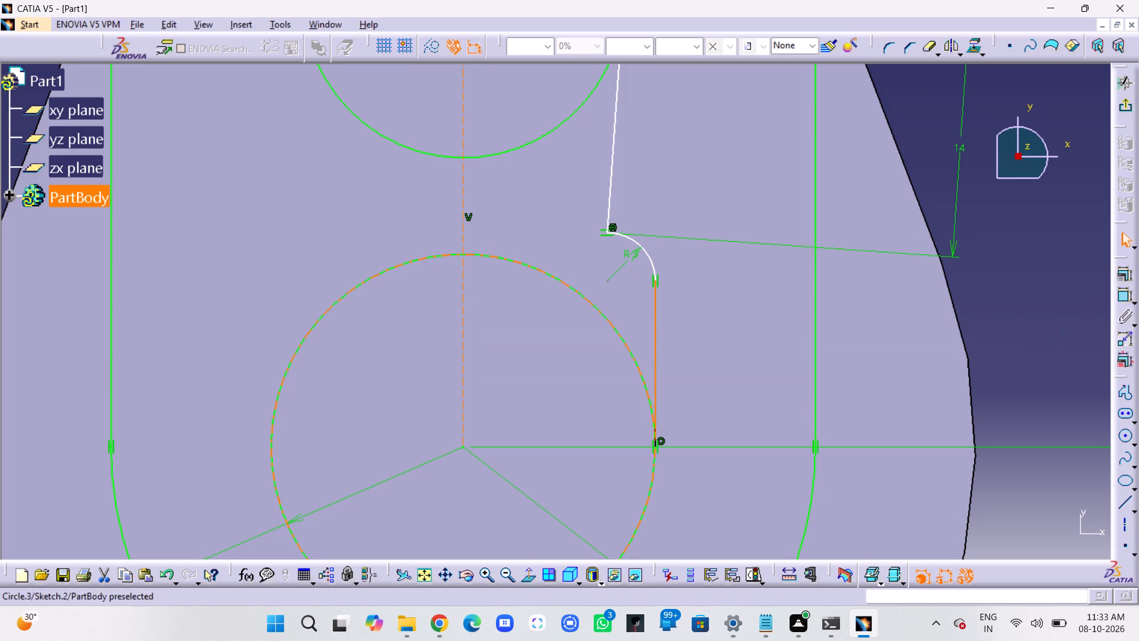
pyautogui.click(1120, 273)
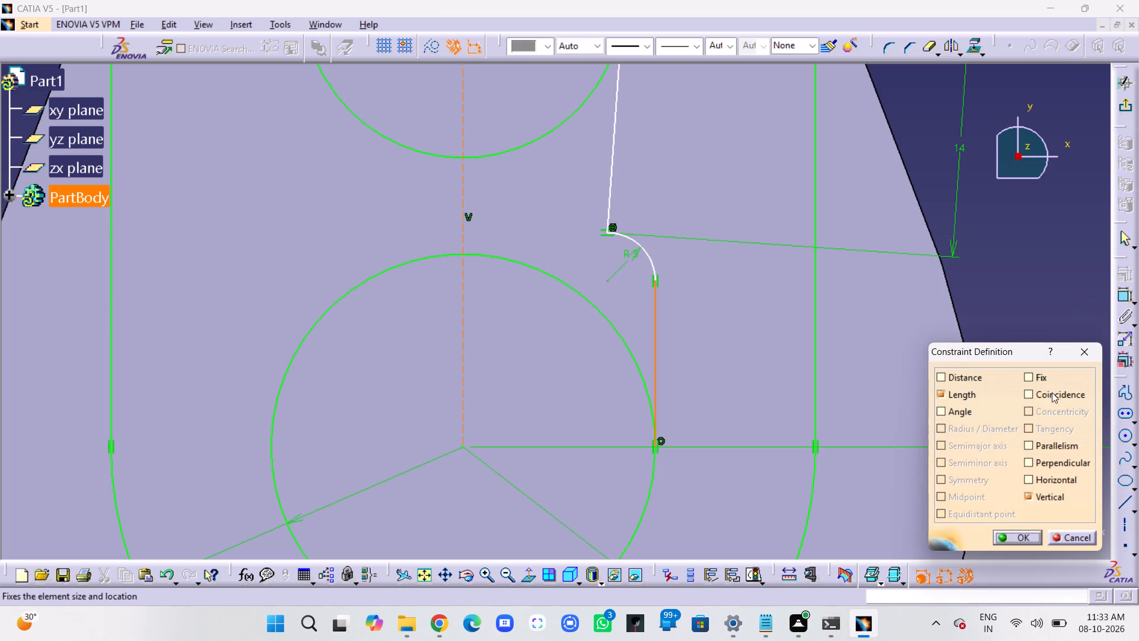
pyautogui.click(1052, 445)
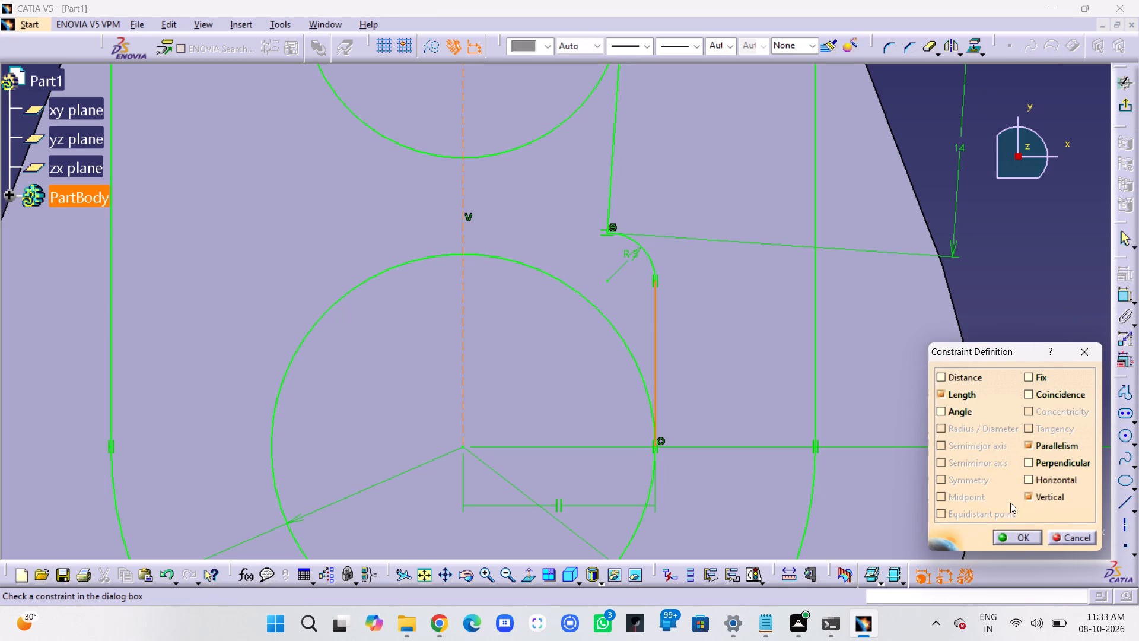
pyautogui.click(1017, 535)
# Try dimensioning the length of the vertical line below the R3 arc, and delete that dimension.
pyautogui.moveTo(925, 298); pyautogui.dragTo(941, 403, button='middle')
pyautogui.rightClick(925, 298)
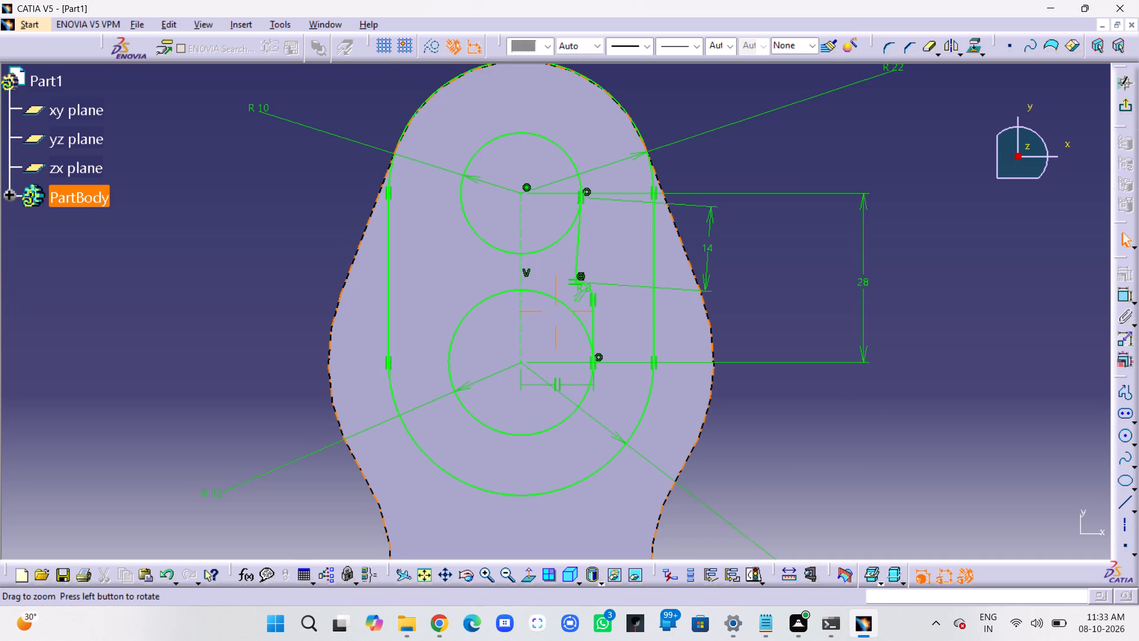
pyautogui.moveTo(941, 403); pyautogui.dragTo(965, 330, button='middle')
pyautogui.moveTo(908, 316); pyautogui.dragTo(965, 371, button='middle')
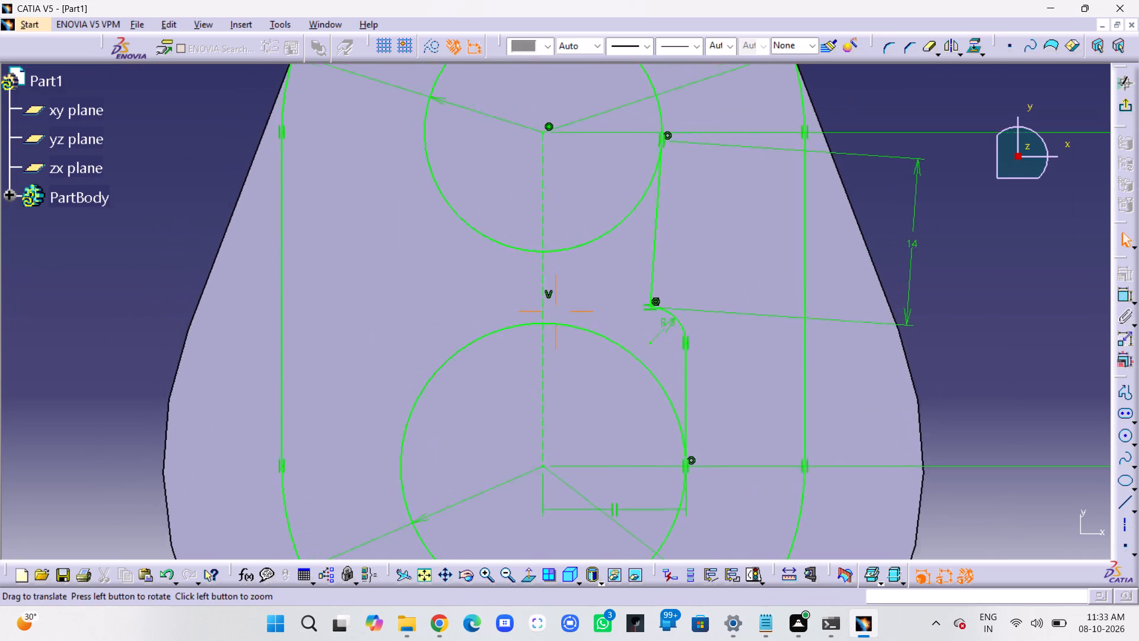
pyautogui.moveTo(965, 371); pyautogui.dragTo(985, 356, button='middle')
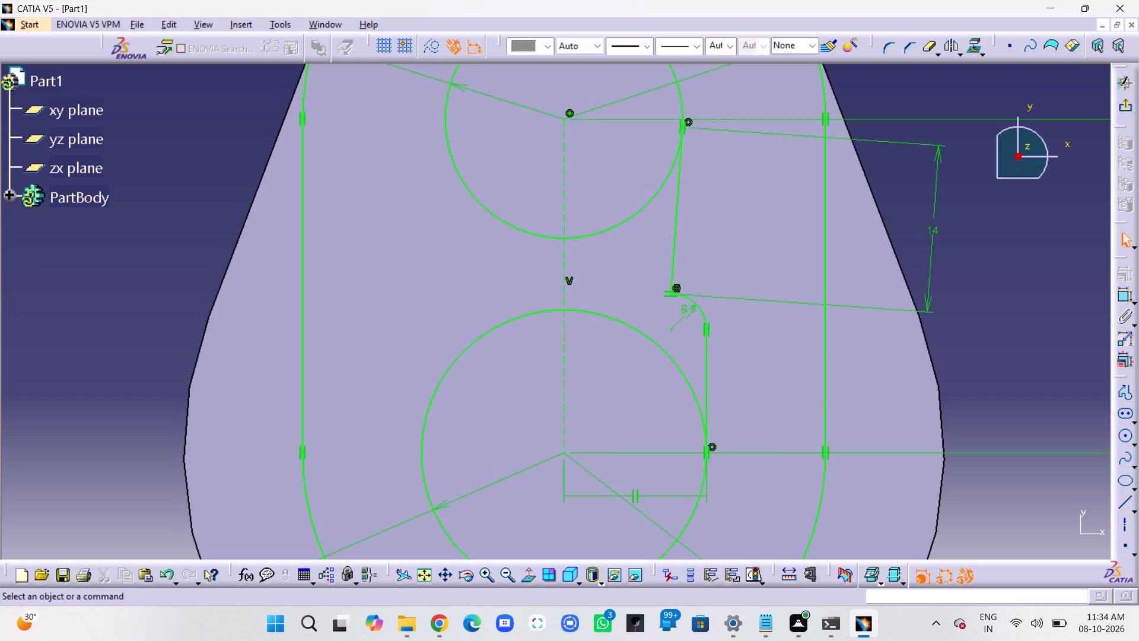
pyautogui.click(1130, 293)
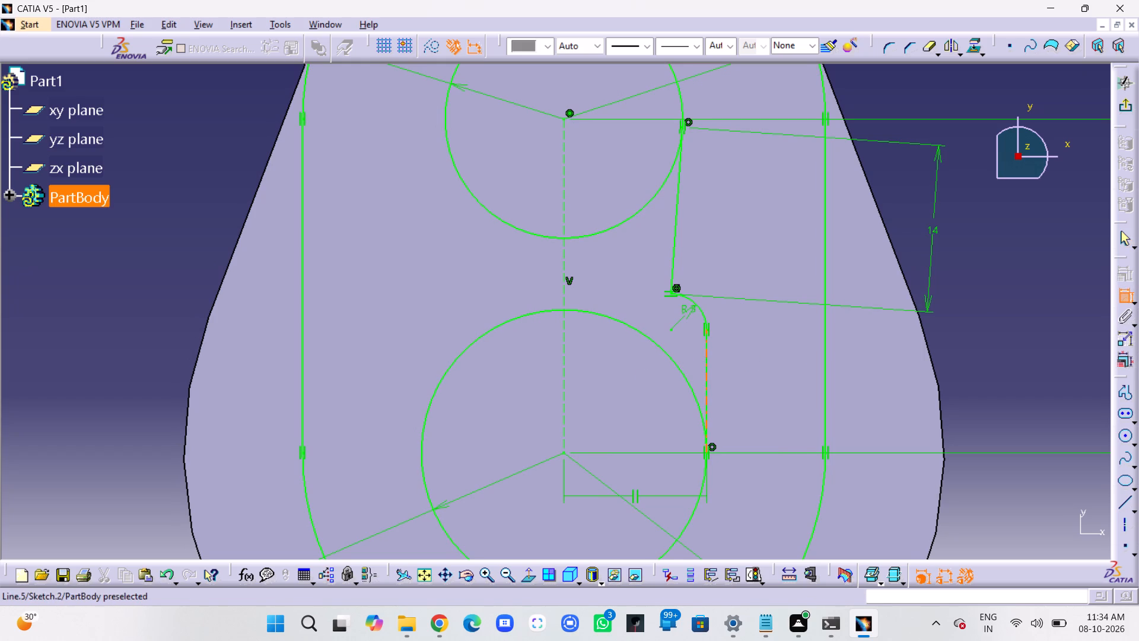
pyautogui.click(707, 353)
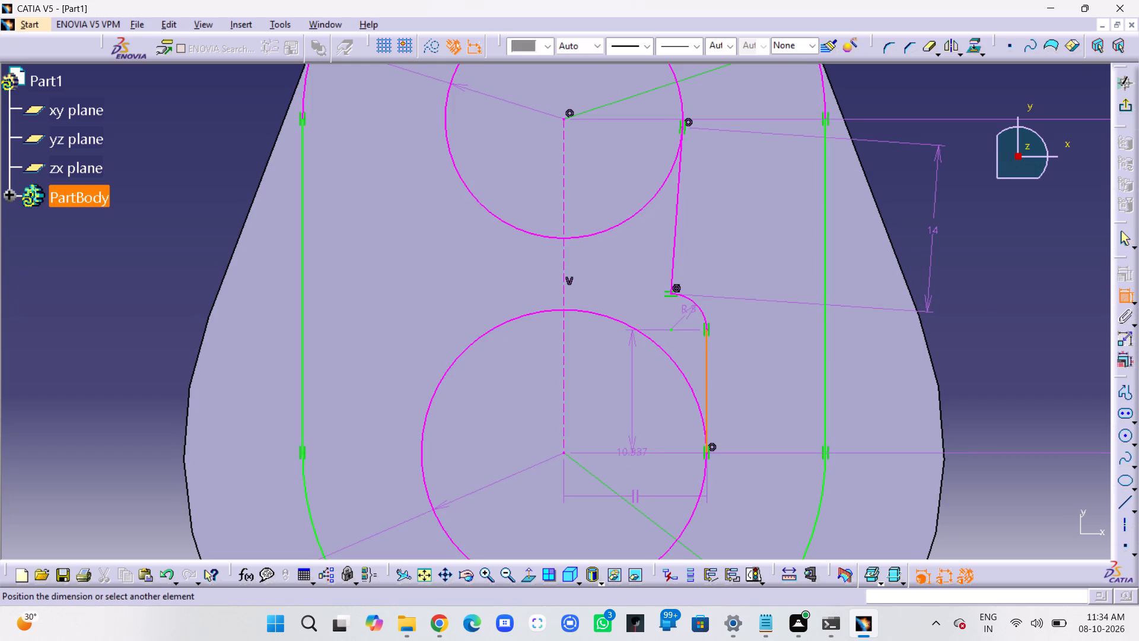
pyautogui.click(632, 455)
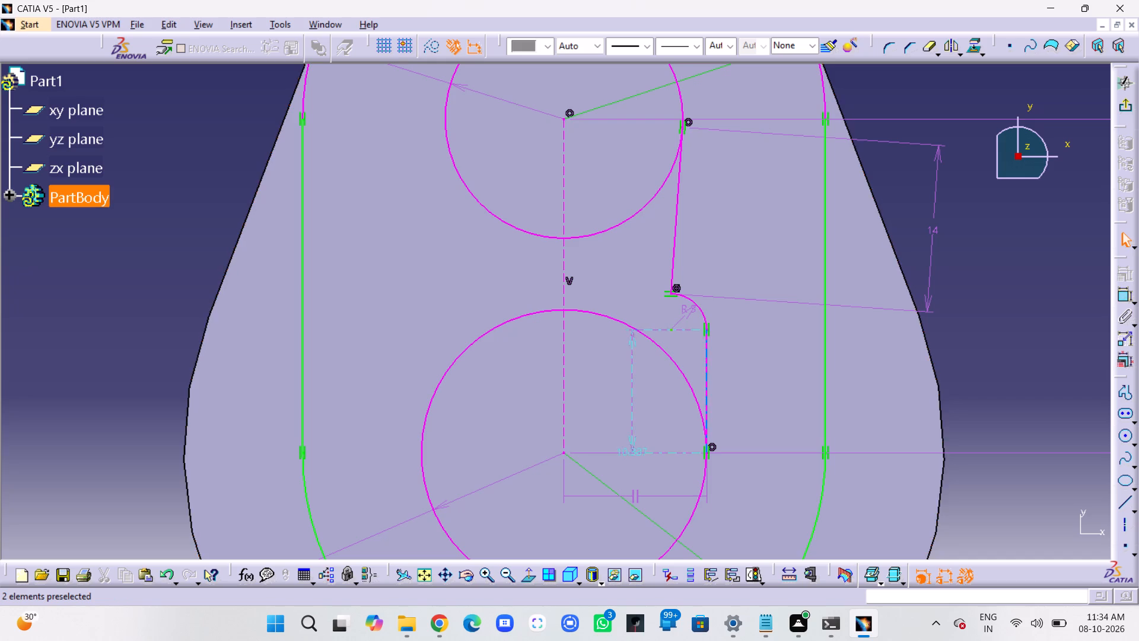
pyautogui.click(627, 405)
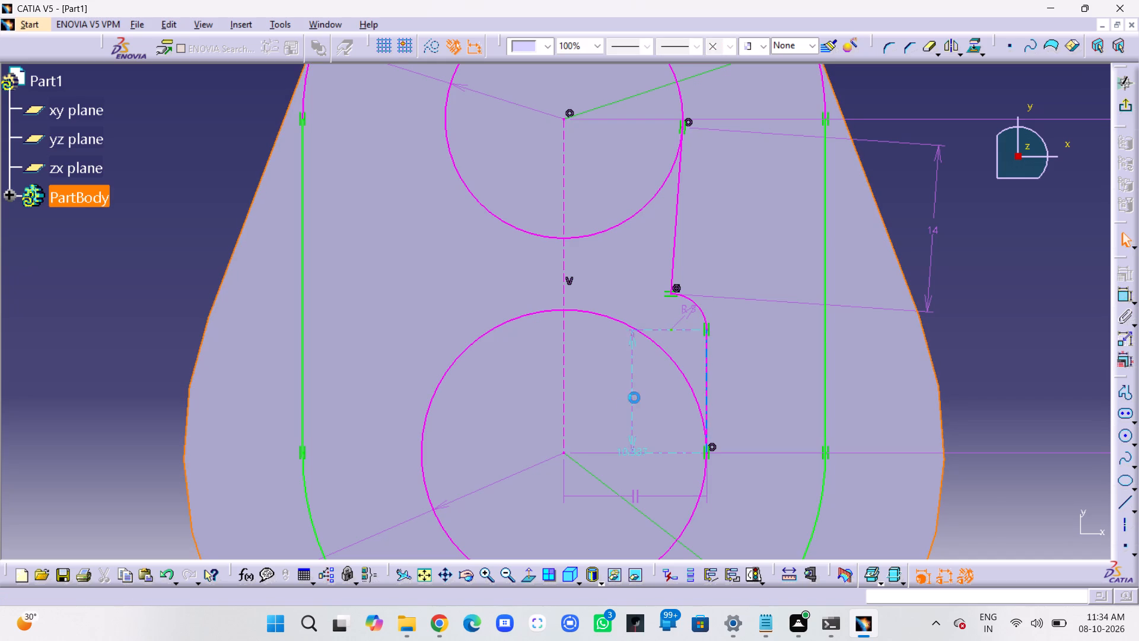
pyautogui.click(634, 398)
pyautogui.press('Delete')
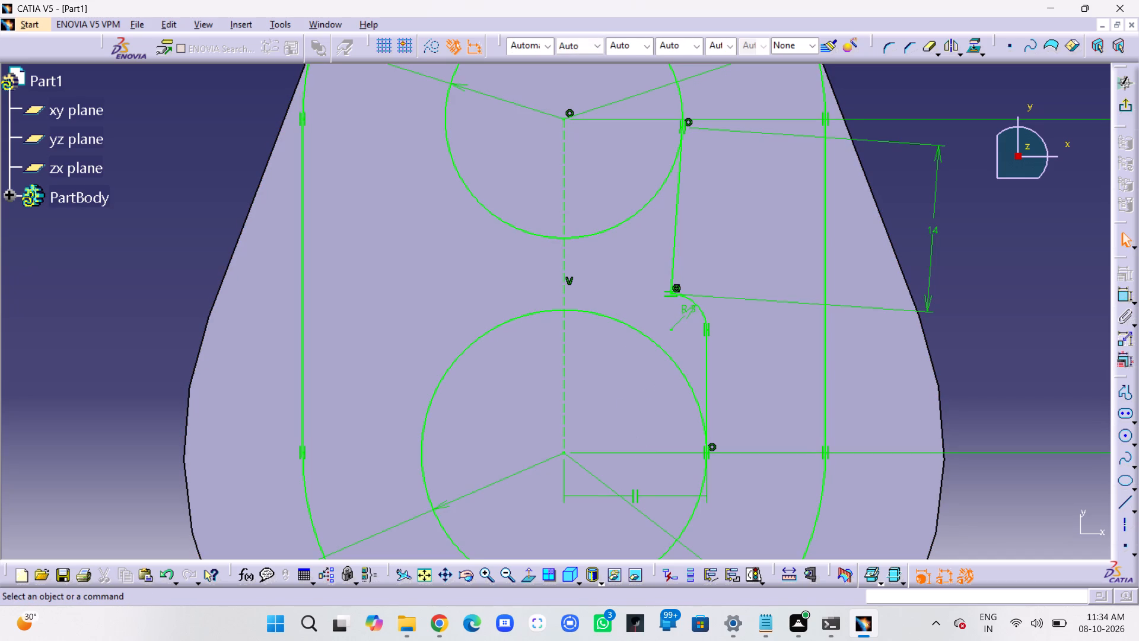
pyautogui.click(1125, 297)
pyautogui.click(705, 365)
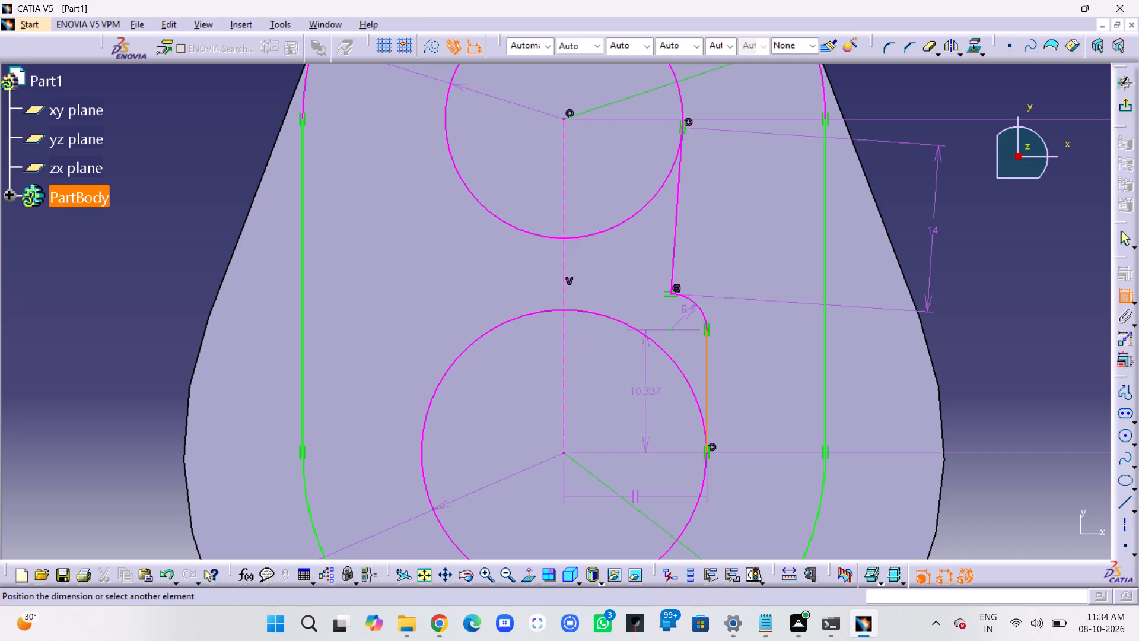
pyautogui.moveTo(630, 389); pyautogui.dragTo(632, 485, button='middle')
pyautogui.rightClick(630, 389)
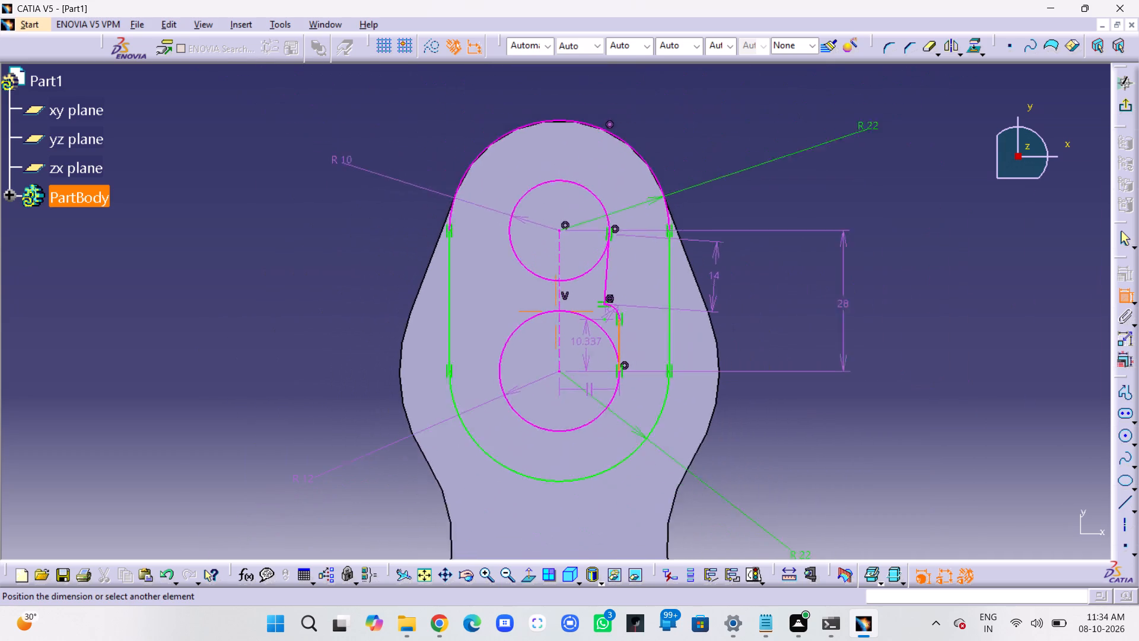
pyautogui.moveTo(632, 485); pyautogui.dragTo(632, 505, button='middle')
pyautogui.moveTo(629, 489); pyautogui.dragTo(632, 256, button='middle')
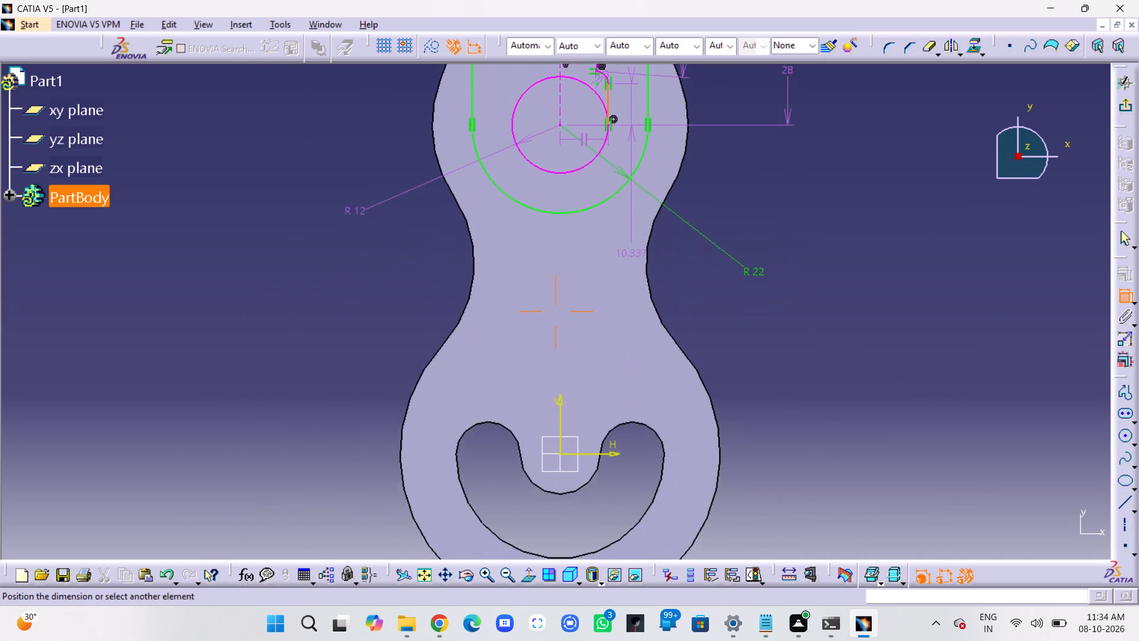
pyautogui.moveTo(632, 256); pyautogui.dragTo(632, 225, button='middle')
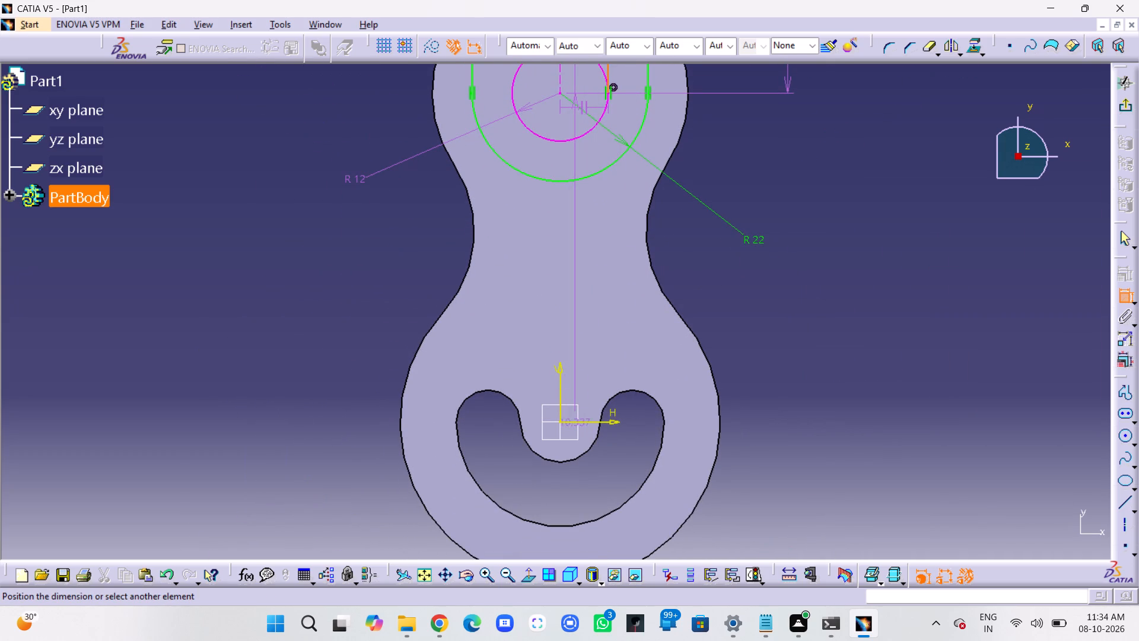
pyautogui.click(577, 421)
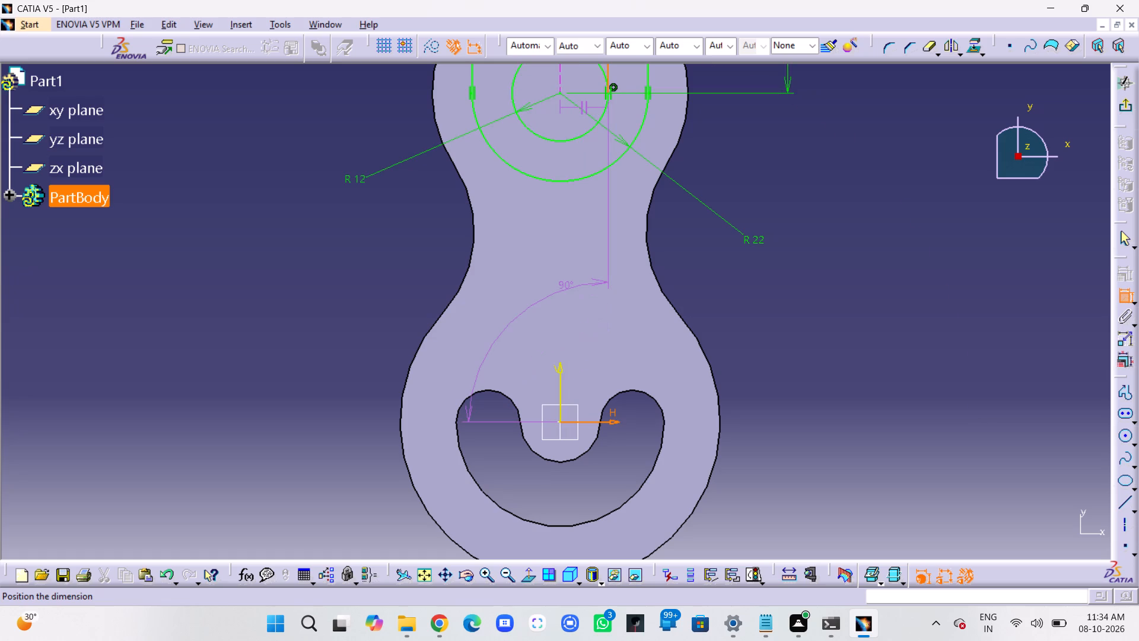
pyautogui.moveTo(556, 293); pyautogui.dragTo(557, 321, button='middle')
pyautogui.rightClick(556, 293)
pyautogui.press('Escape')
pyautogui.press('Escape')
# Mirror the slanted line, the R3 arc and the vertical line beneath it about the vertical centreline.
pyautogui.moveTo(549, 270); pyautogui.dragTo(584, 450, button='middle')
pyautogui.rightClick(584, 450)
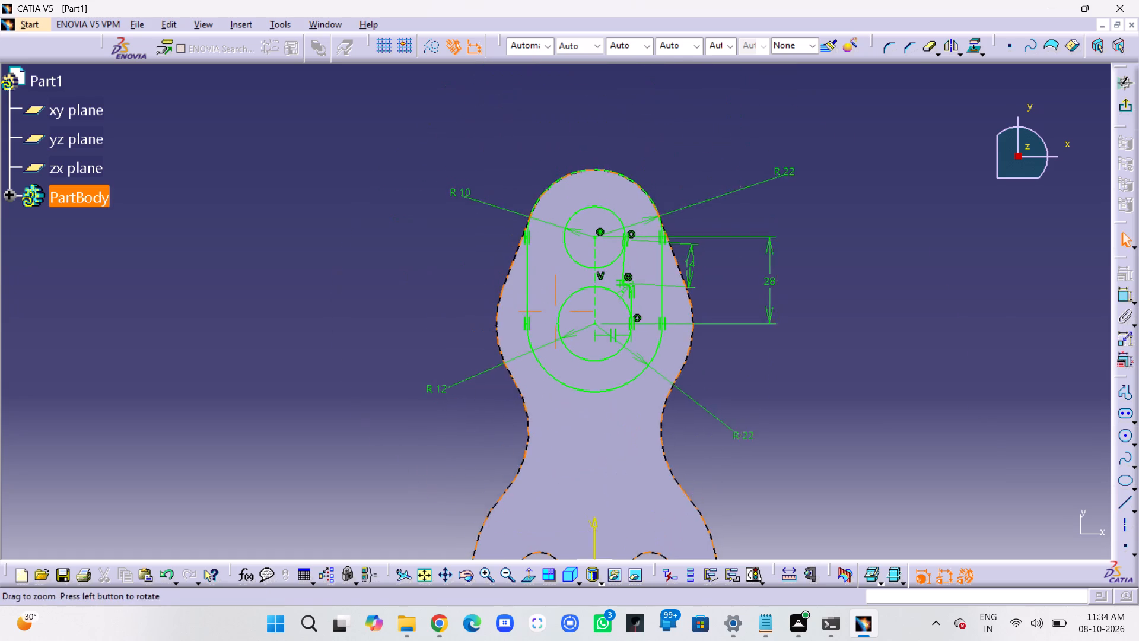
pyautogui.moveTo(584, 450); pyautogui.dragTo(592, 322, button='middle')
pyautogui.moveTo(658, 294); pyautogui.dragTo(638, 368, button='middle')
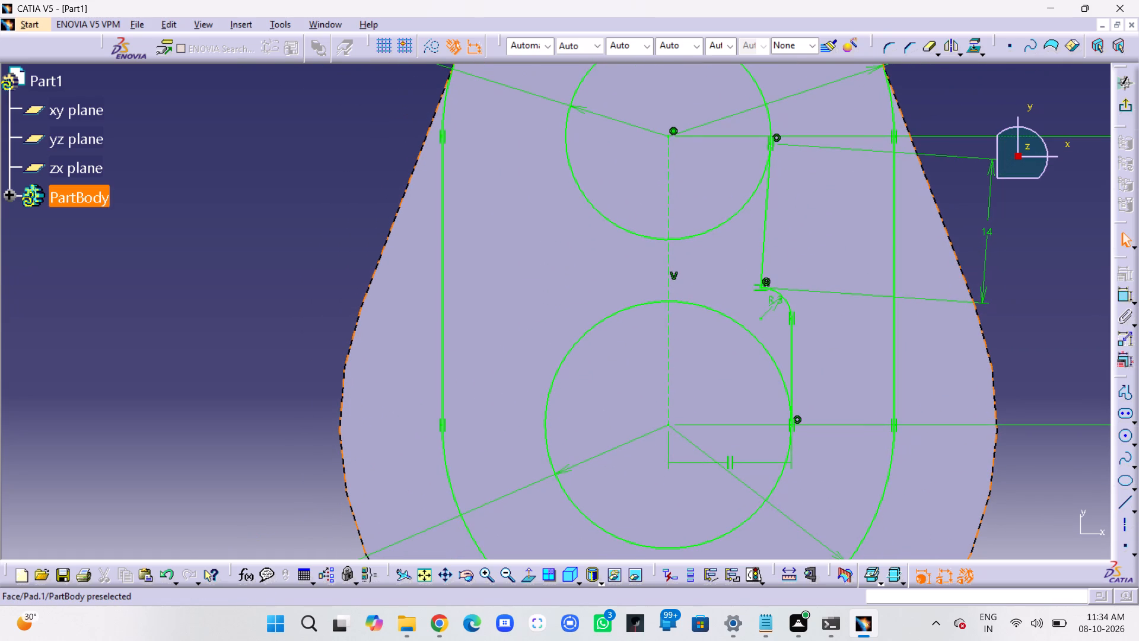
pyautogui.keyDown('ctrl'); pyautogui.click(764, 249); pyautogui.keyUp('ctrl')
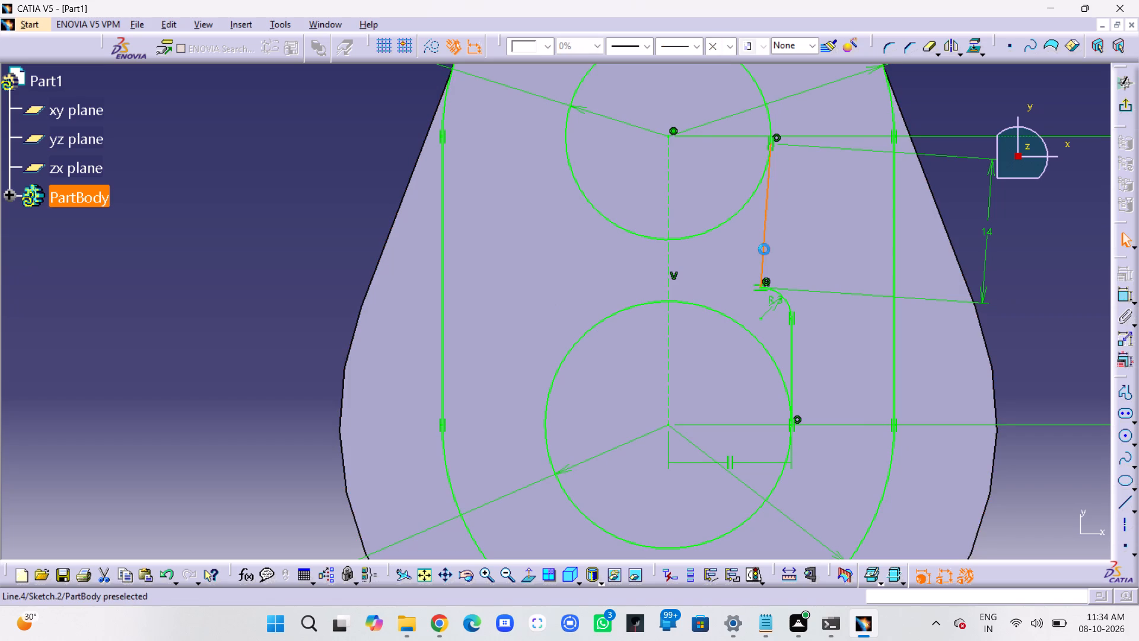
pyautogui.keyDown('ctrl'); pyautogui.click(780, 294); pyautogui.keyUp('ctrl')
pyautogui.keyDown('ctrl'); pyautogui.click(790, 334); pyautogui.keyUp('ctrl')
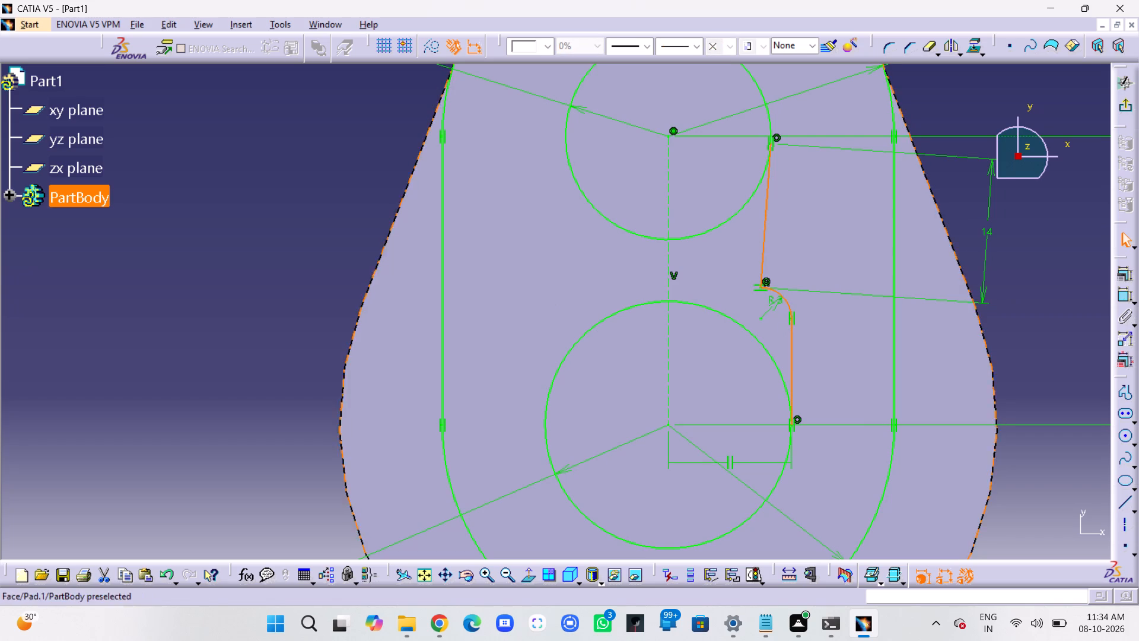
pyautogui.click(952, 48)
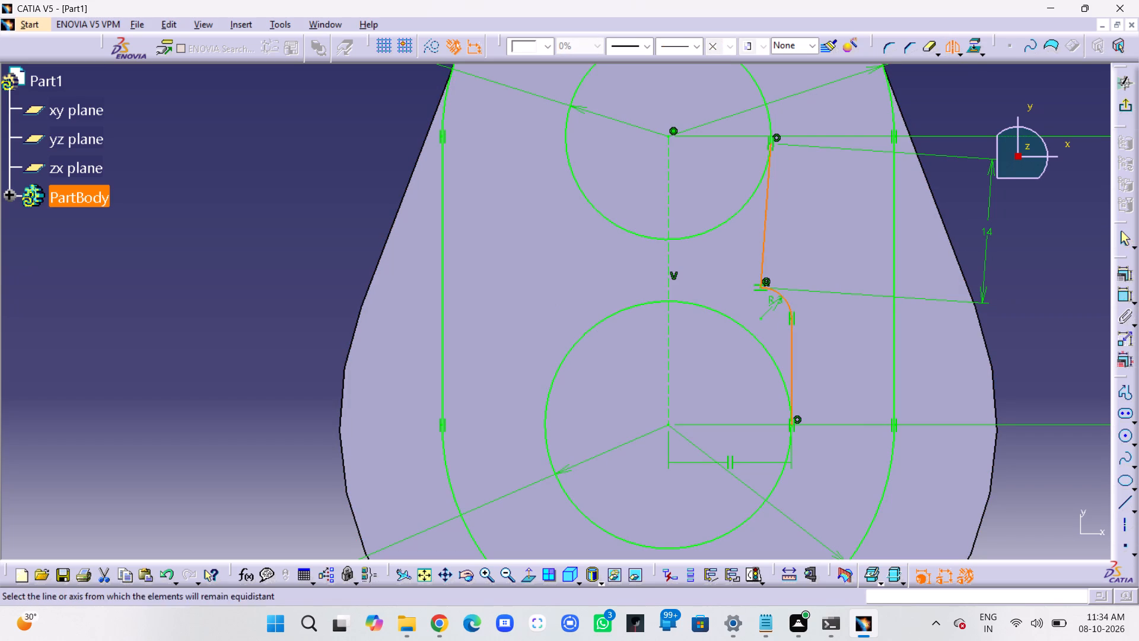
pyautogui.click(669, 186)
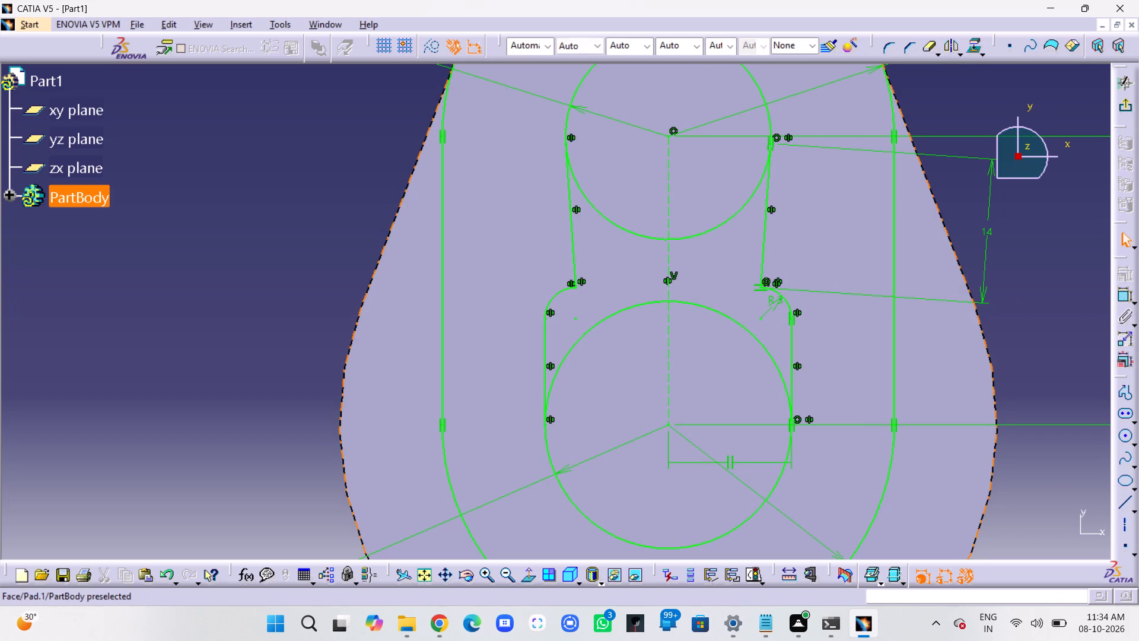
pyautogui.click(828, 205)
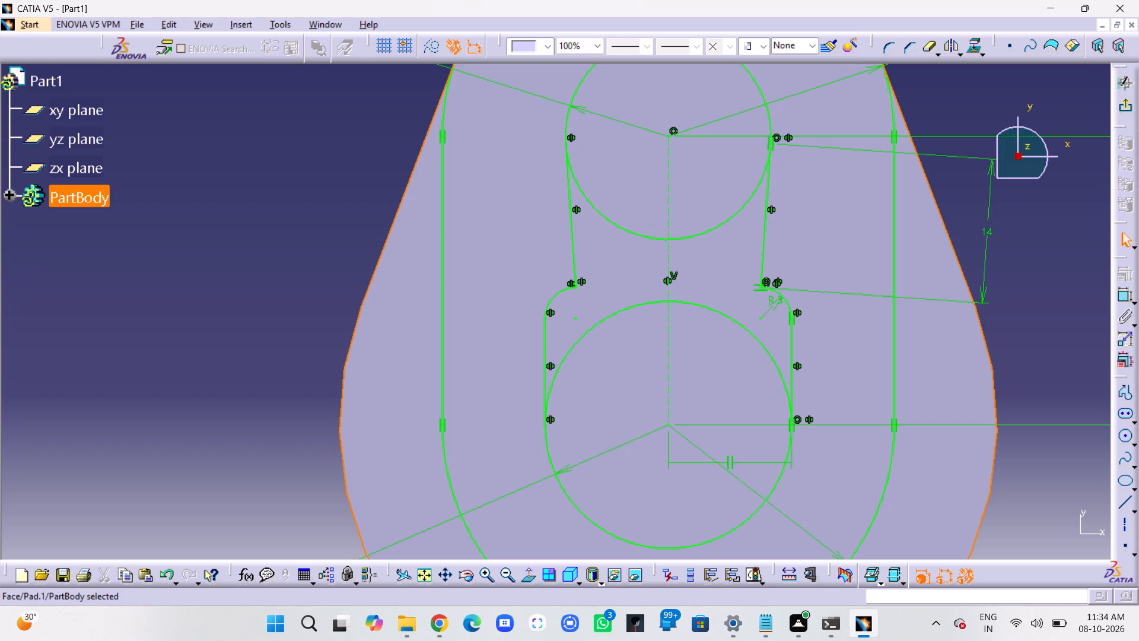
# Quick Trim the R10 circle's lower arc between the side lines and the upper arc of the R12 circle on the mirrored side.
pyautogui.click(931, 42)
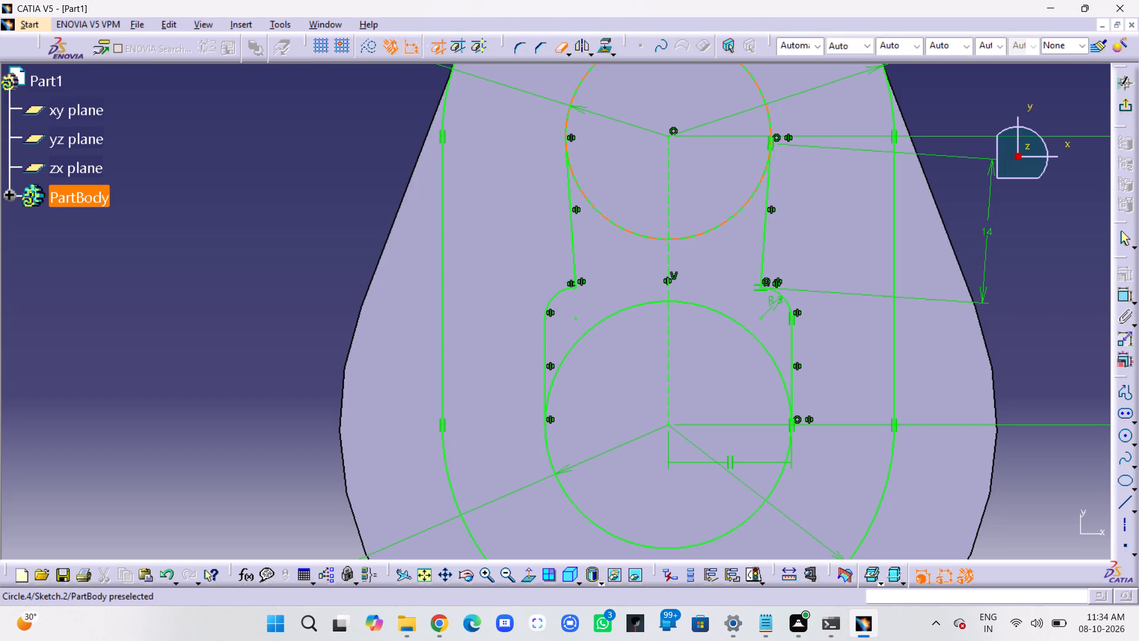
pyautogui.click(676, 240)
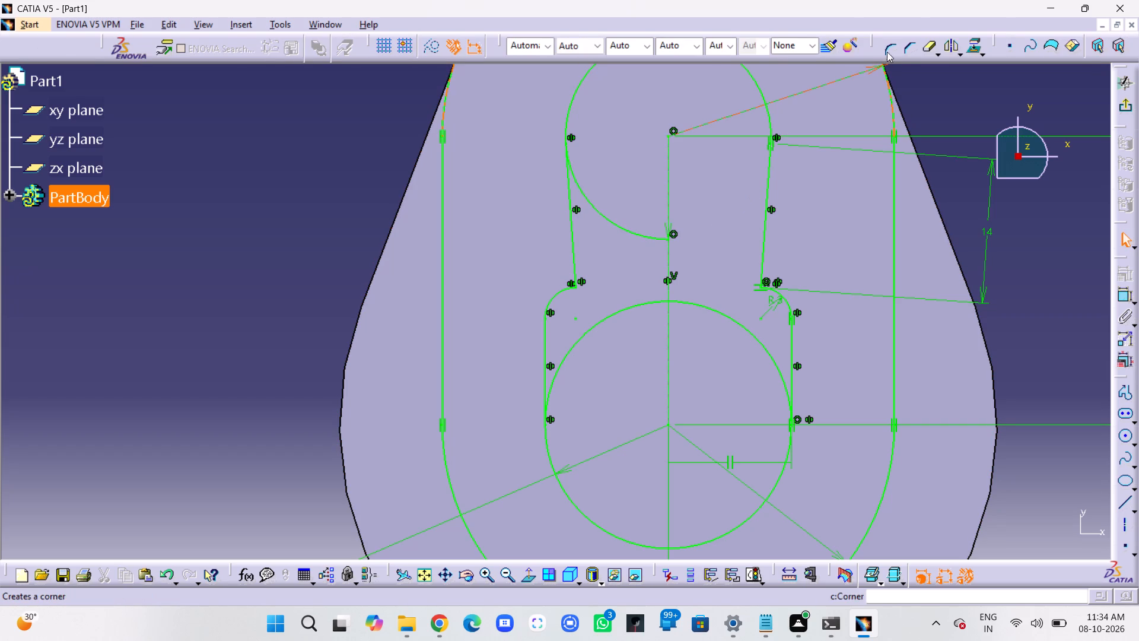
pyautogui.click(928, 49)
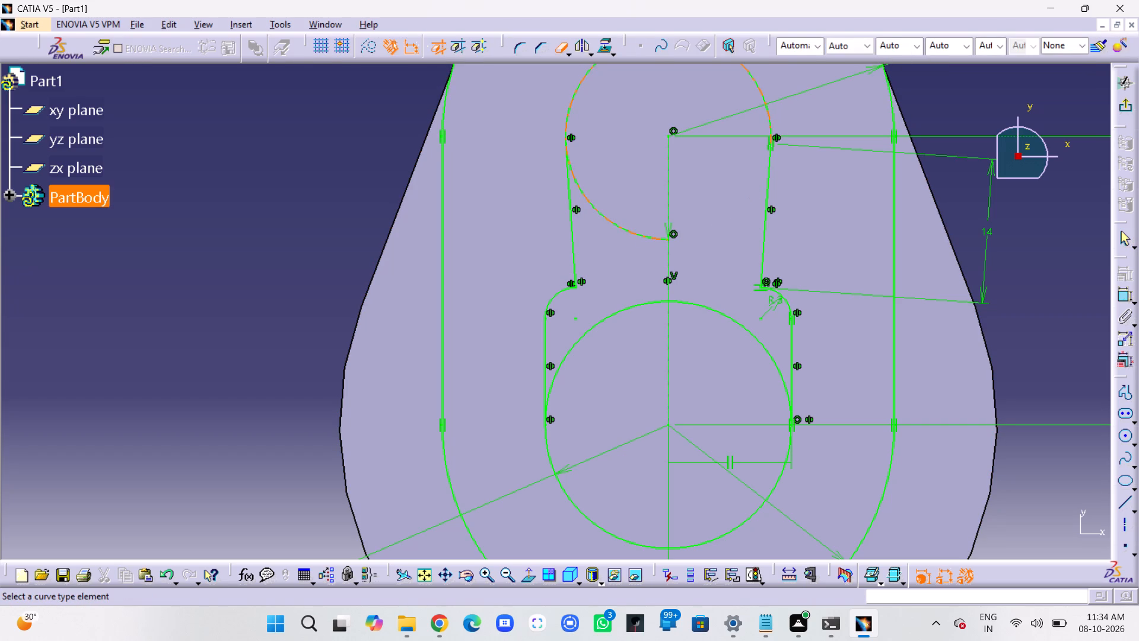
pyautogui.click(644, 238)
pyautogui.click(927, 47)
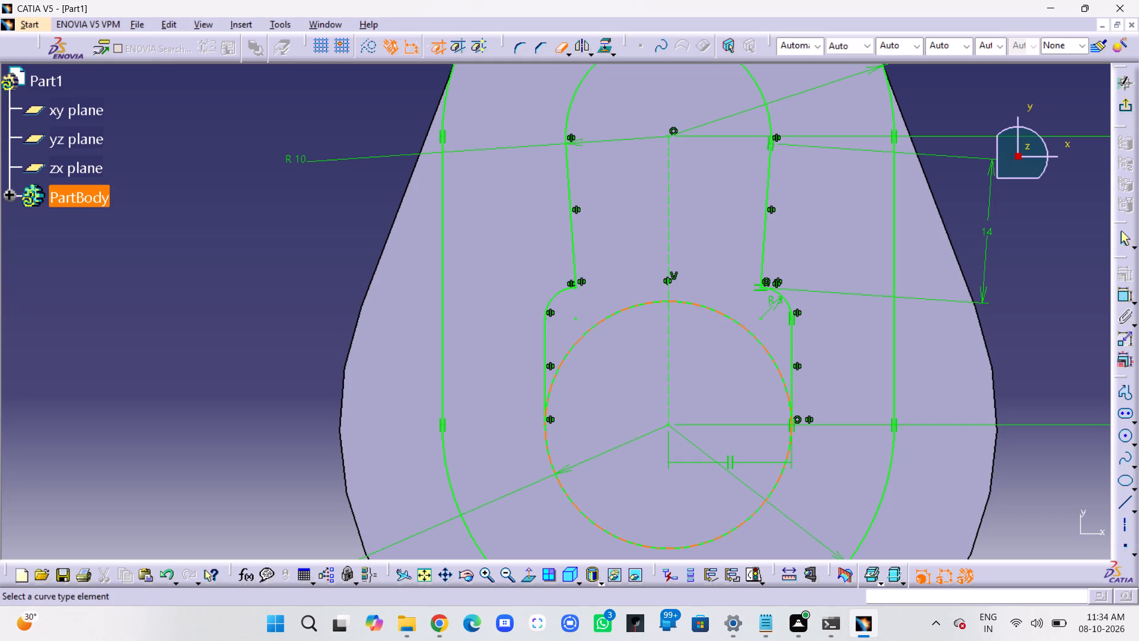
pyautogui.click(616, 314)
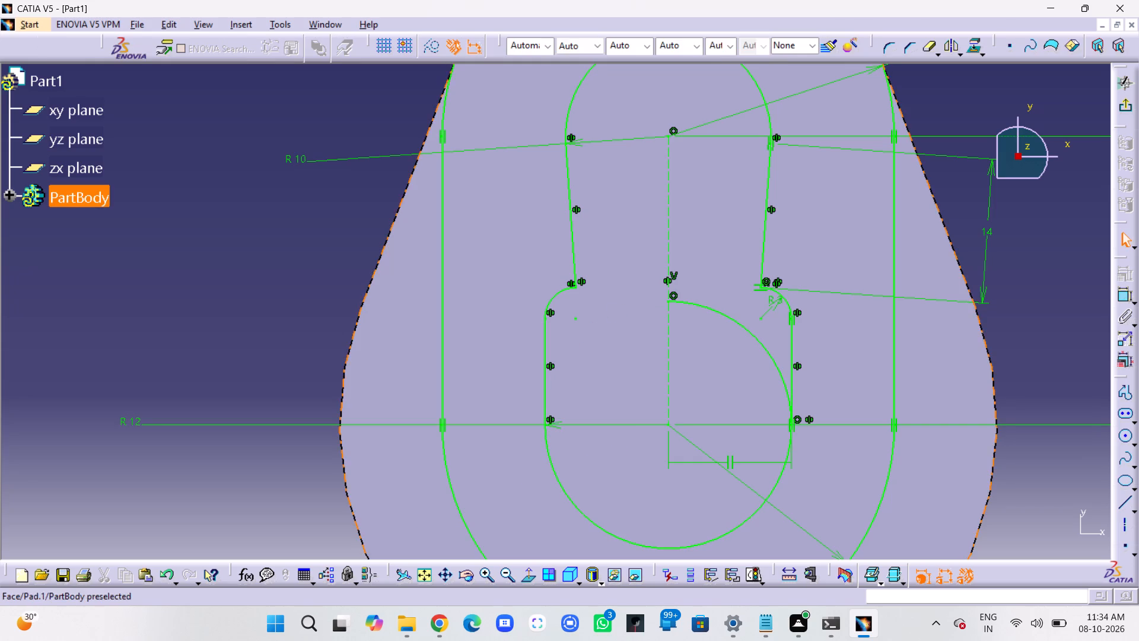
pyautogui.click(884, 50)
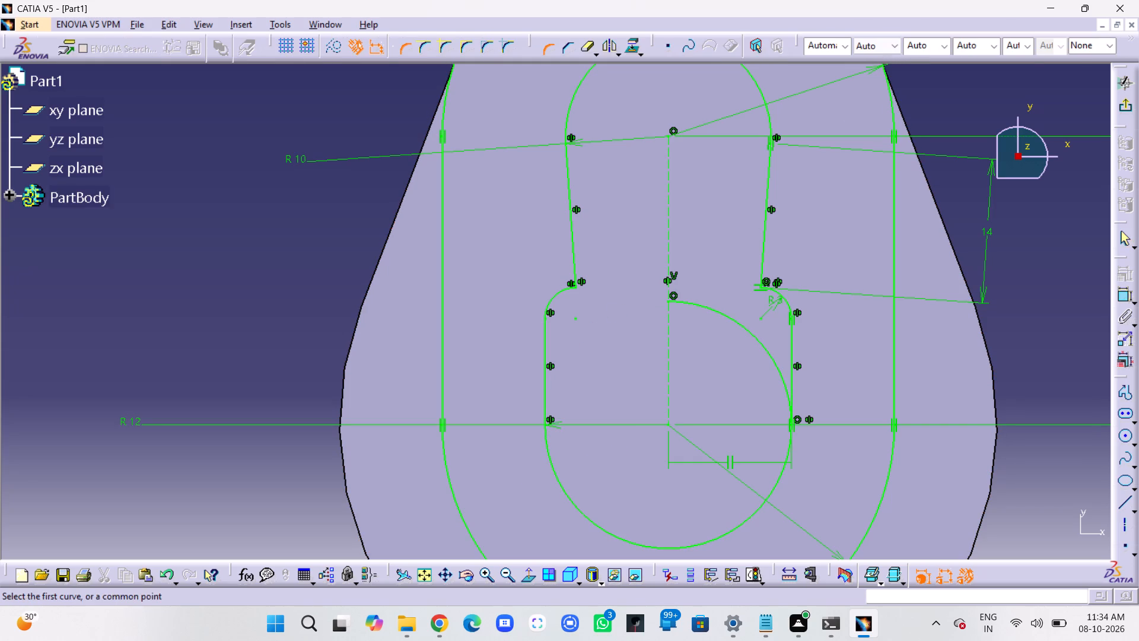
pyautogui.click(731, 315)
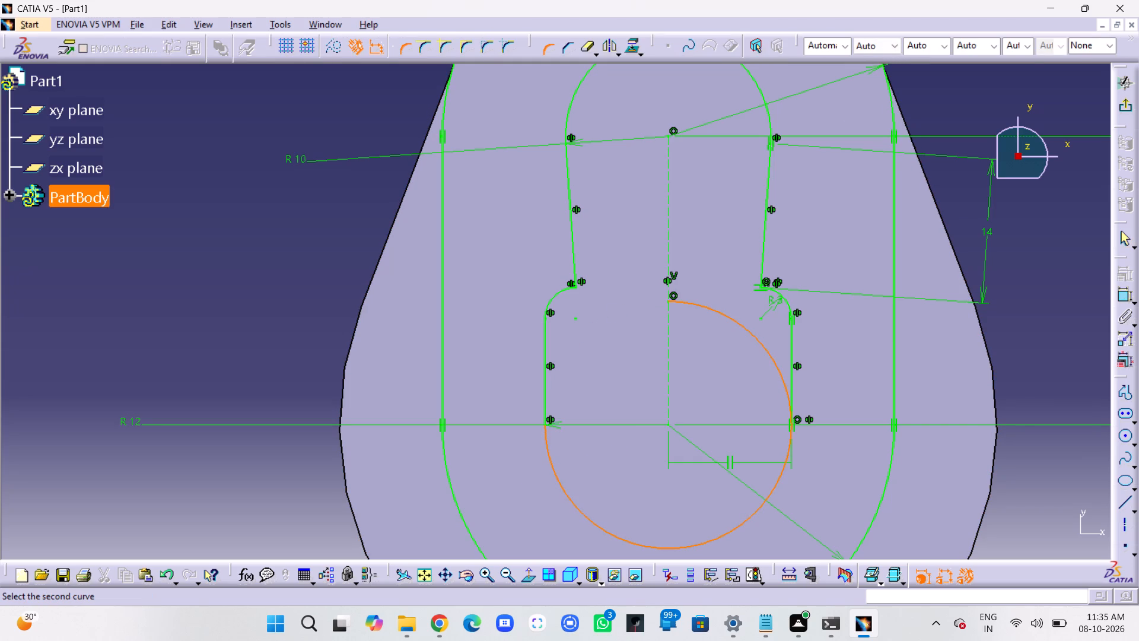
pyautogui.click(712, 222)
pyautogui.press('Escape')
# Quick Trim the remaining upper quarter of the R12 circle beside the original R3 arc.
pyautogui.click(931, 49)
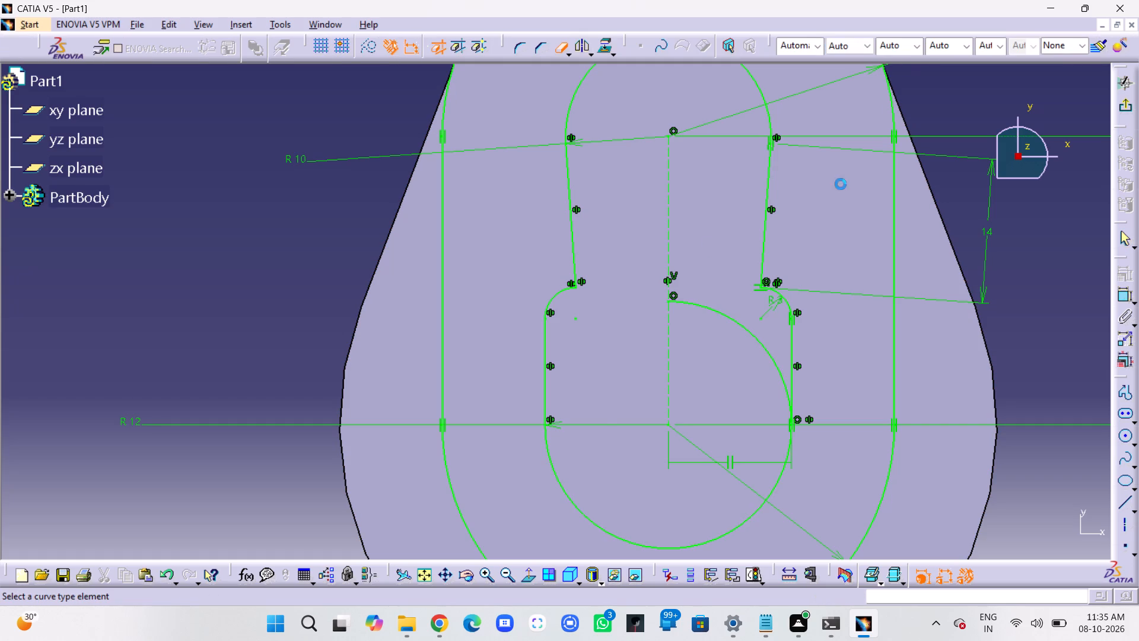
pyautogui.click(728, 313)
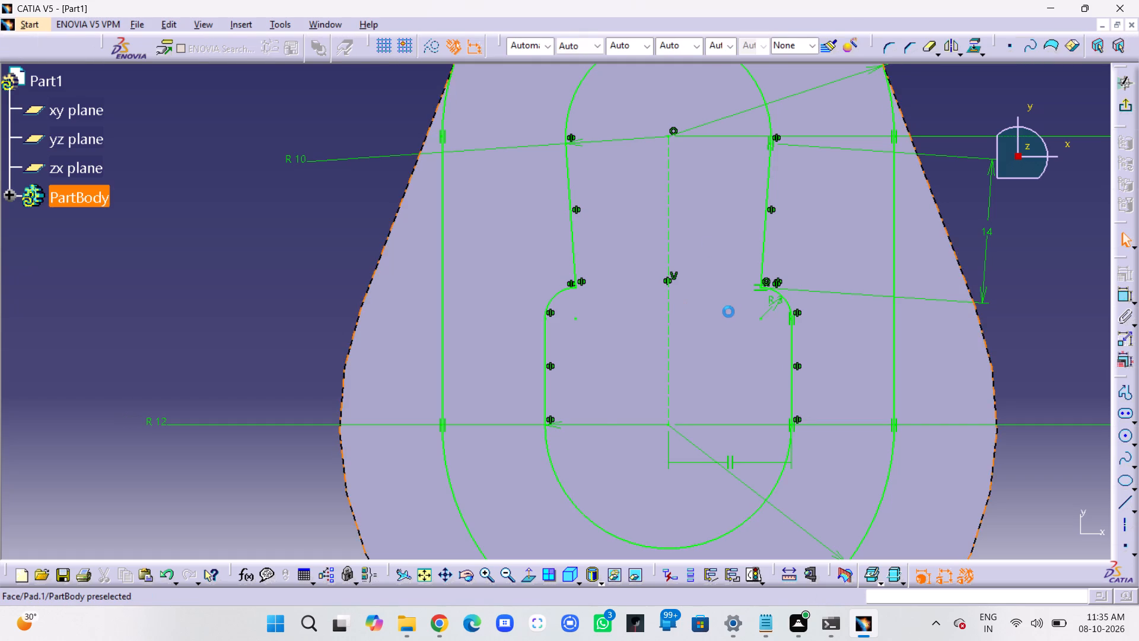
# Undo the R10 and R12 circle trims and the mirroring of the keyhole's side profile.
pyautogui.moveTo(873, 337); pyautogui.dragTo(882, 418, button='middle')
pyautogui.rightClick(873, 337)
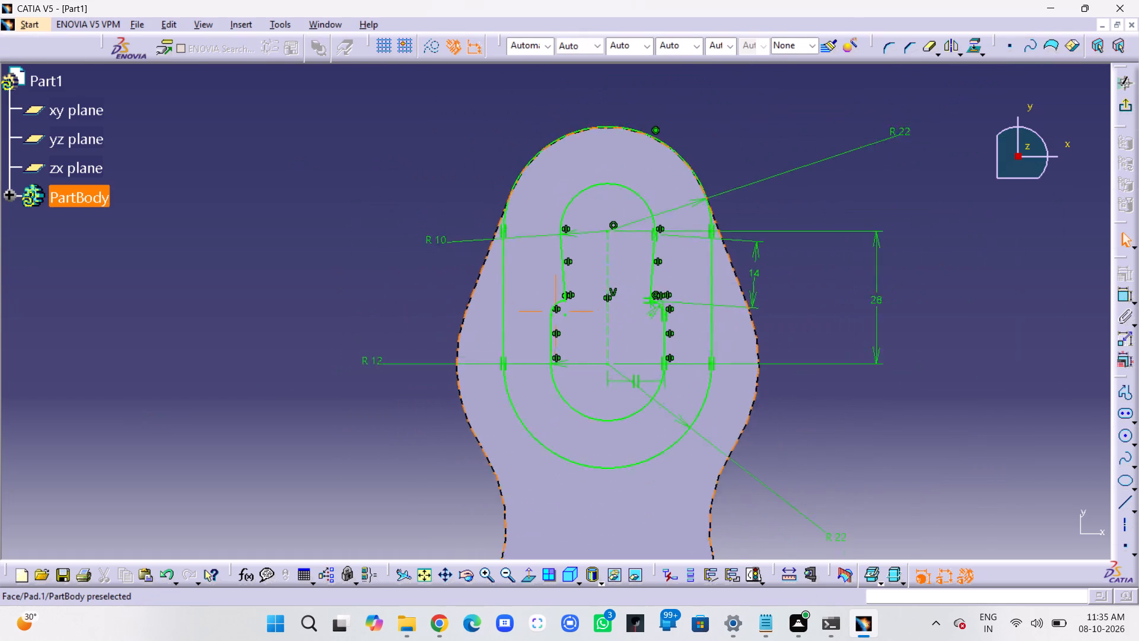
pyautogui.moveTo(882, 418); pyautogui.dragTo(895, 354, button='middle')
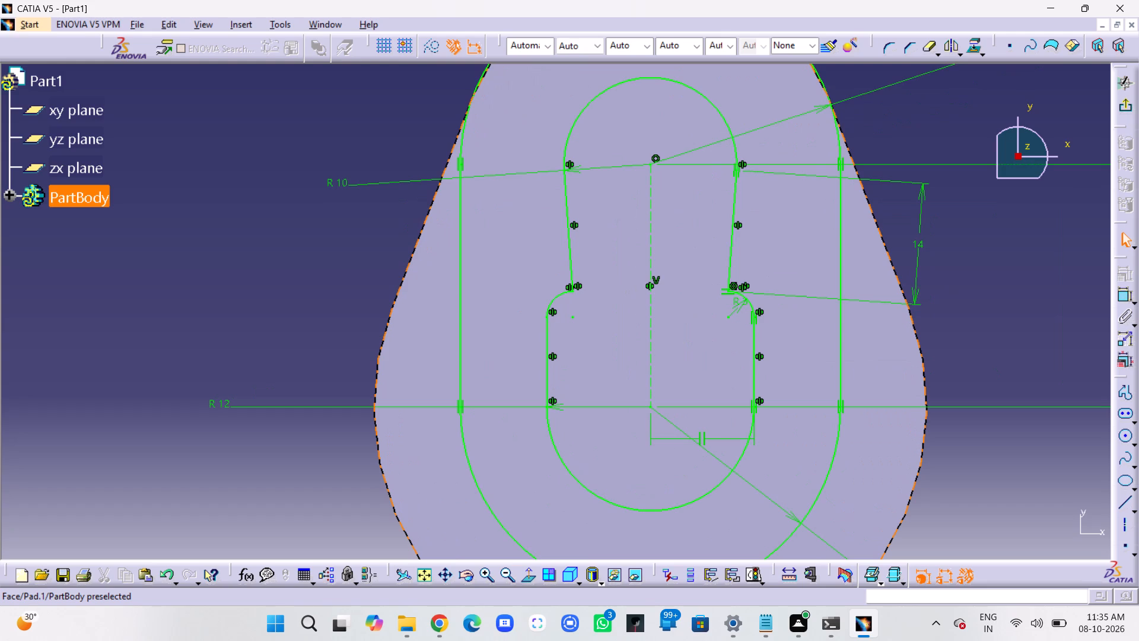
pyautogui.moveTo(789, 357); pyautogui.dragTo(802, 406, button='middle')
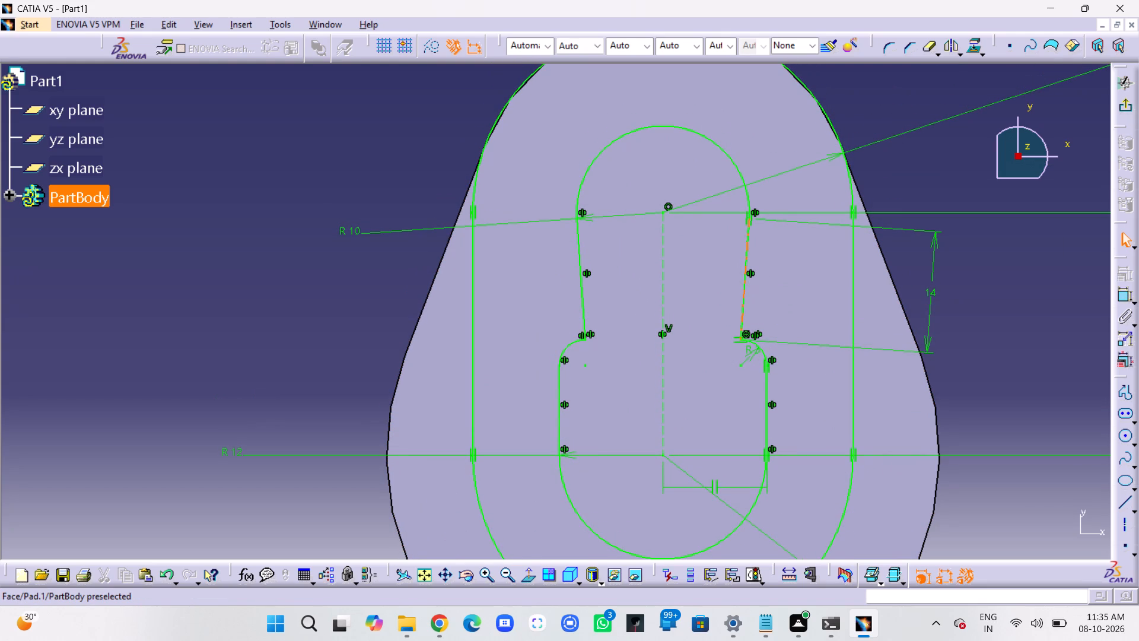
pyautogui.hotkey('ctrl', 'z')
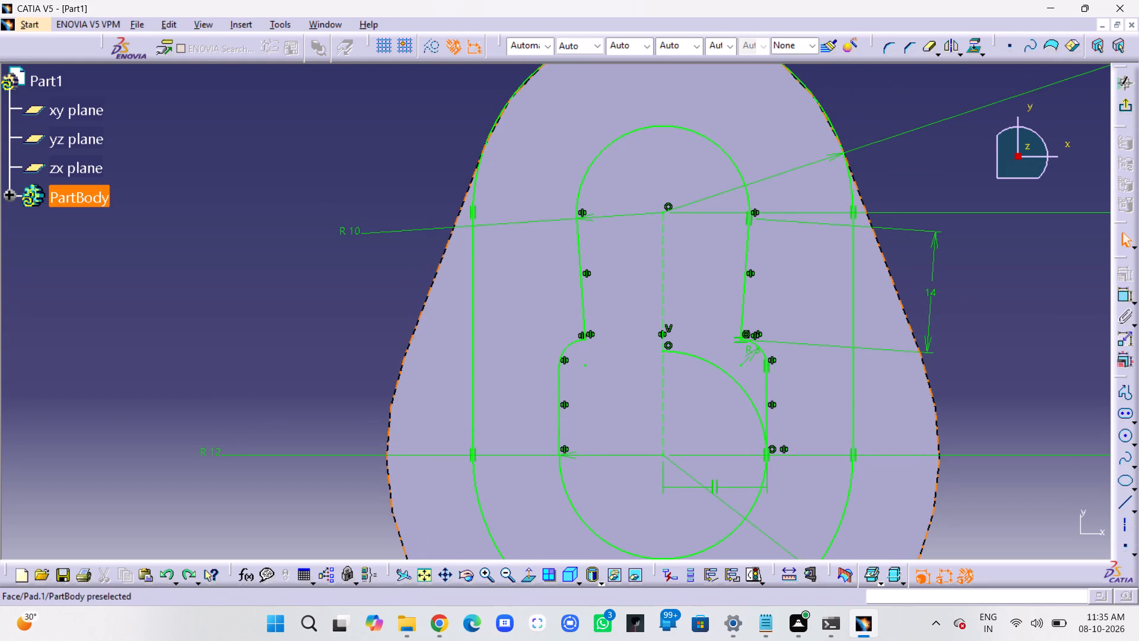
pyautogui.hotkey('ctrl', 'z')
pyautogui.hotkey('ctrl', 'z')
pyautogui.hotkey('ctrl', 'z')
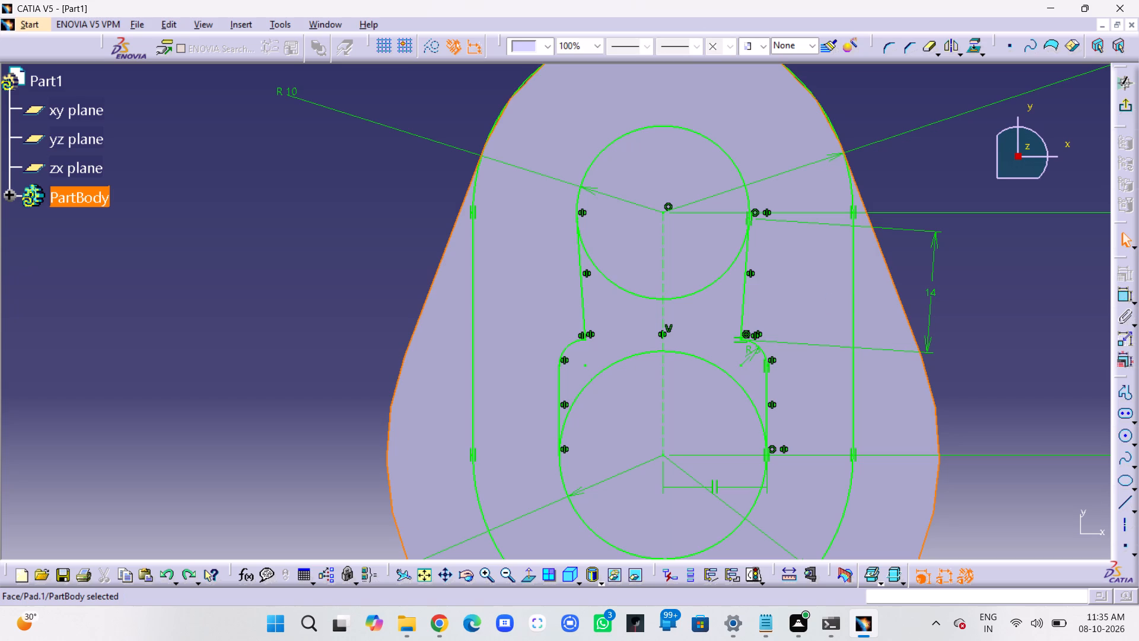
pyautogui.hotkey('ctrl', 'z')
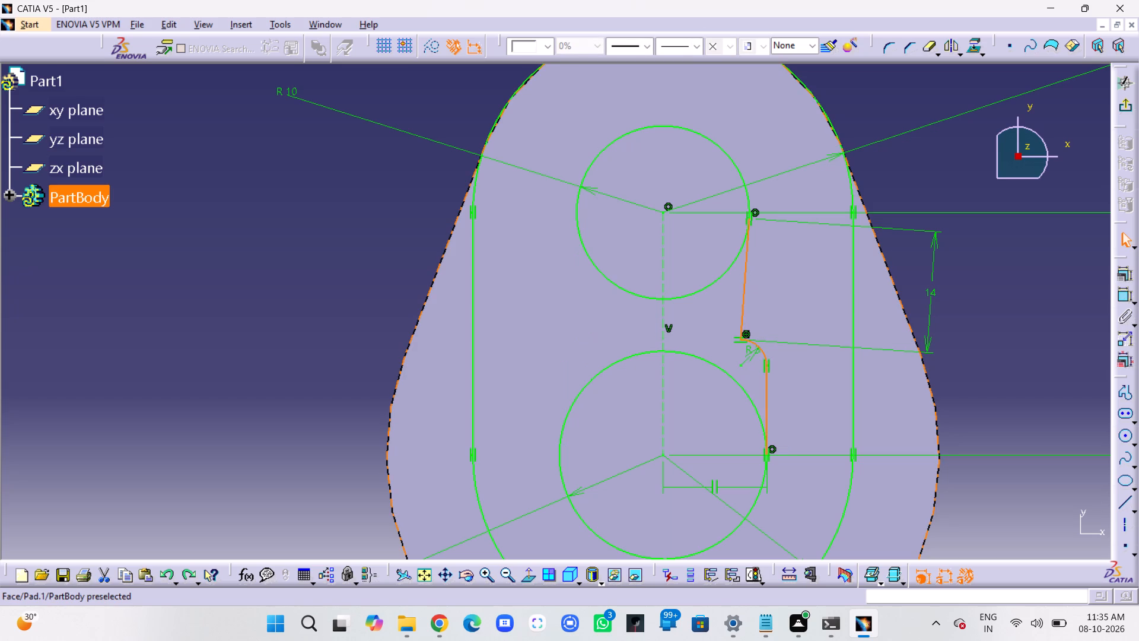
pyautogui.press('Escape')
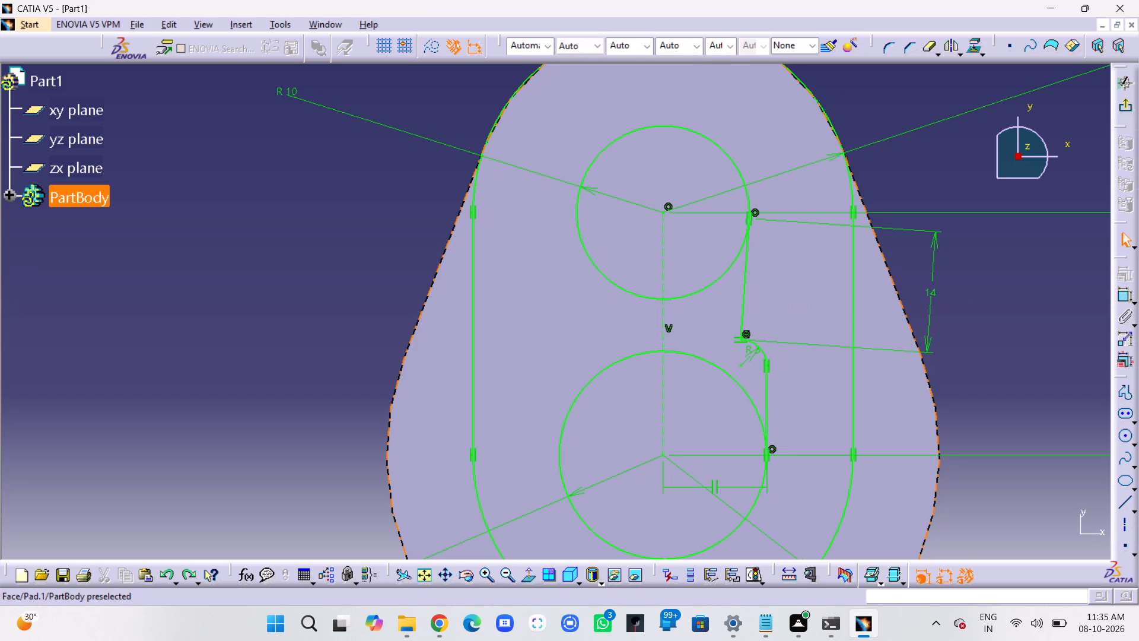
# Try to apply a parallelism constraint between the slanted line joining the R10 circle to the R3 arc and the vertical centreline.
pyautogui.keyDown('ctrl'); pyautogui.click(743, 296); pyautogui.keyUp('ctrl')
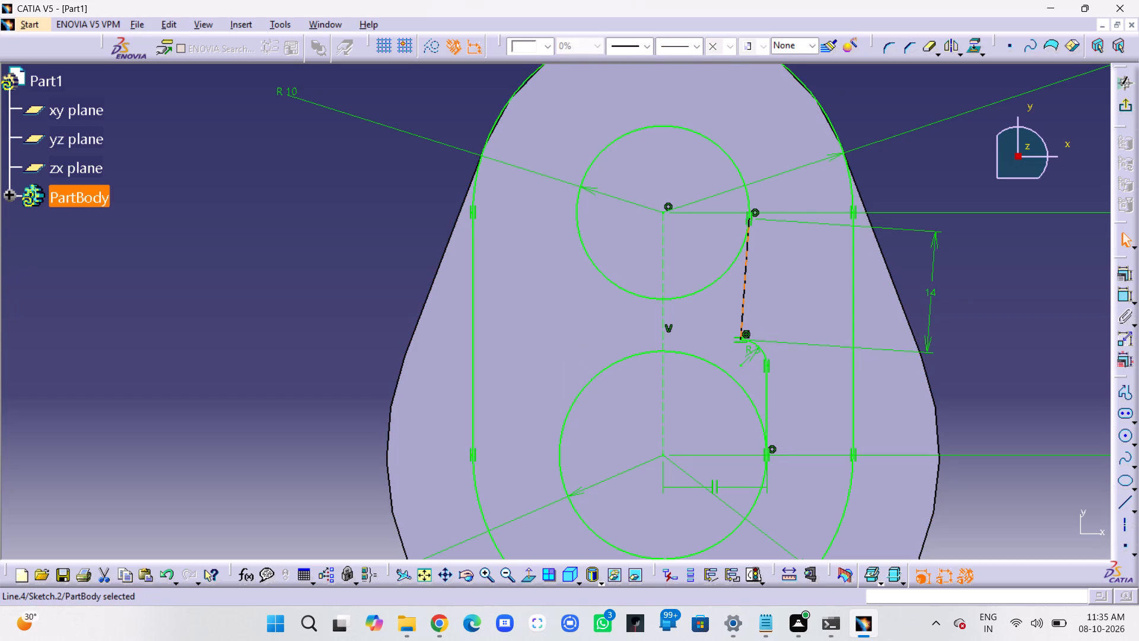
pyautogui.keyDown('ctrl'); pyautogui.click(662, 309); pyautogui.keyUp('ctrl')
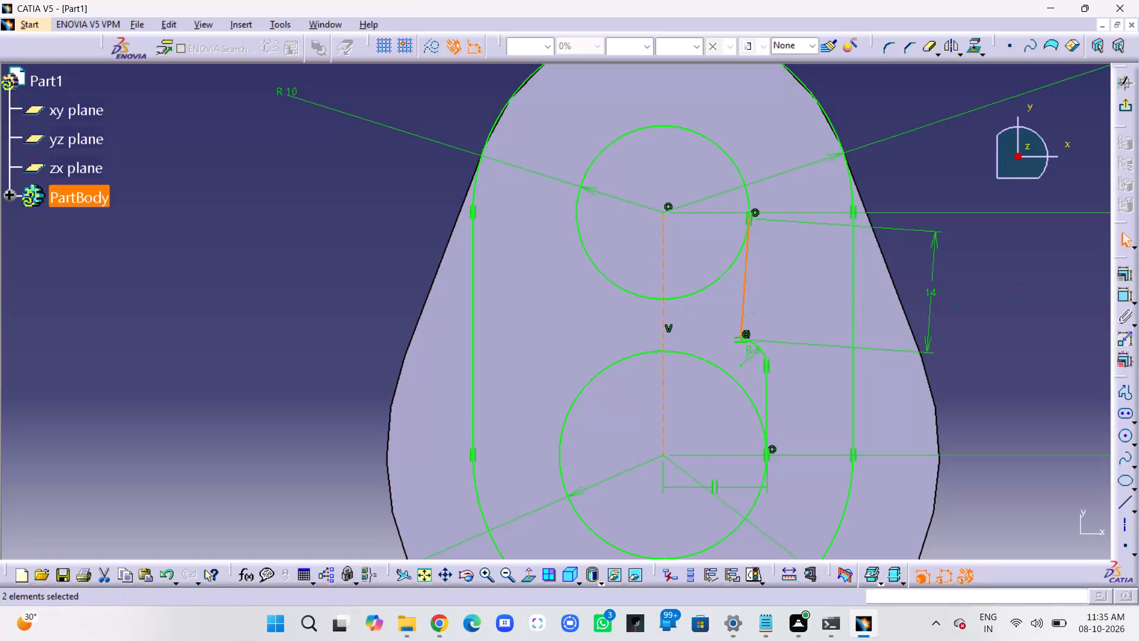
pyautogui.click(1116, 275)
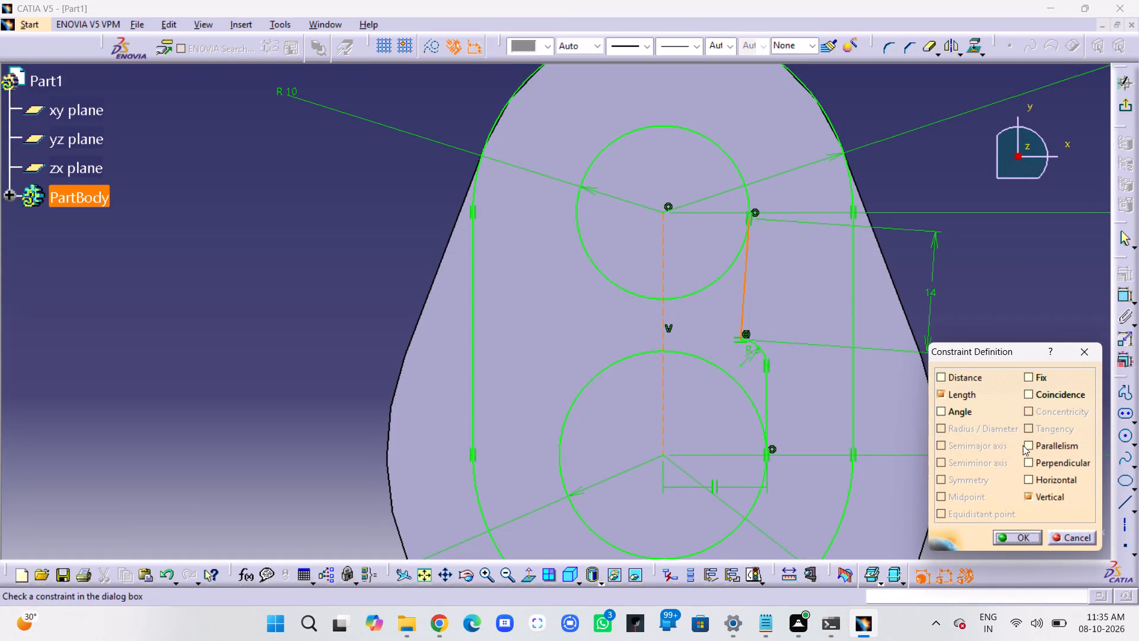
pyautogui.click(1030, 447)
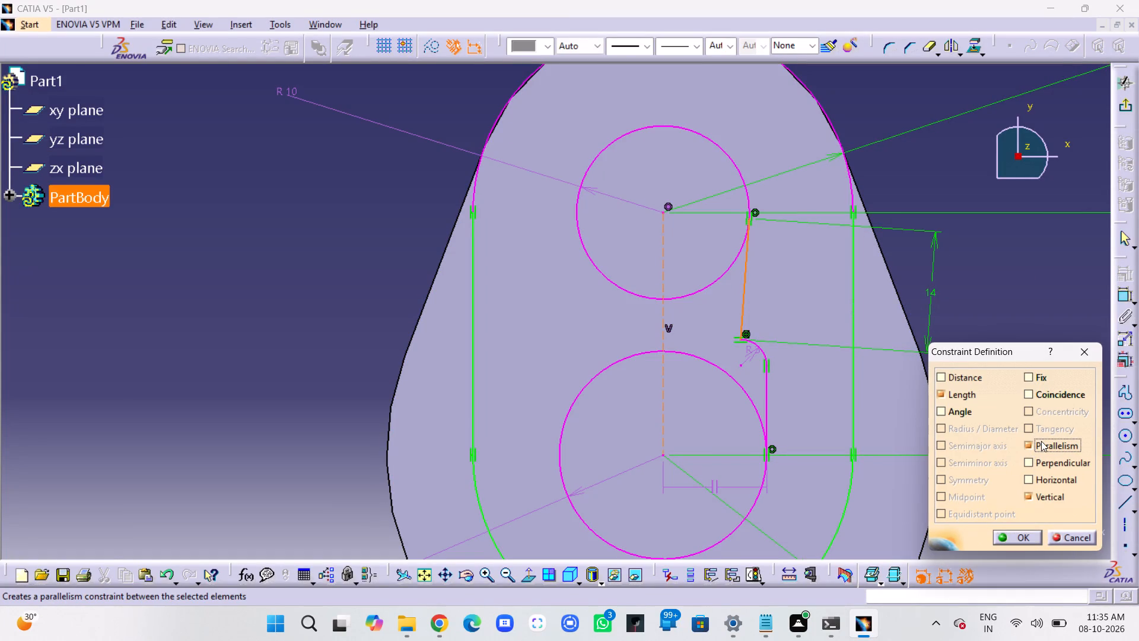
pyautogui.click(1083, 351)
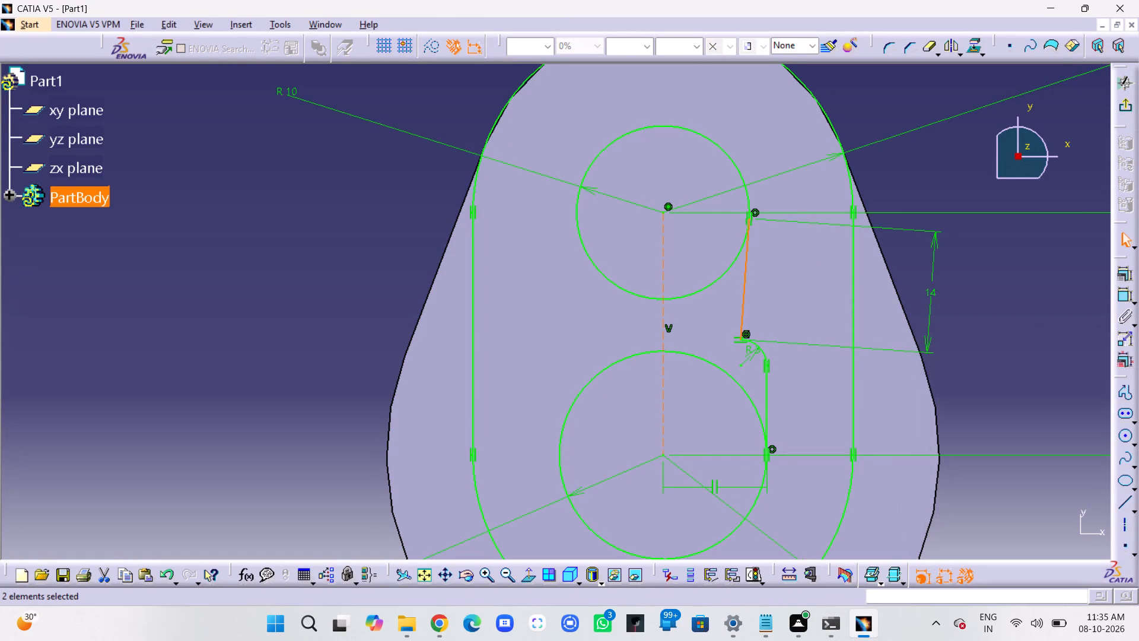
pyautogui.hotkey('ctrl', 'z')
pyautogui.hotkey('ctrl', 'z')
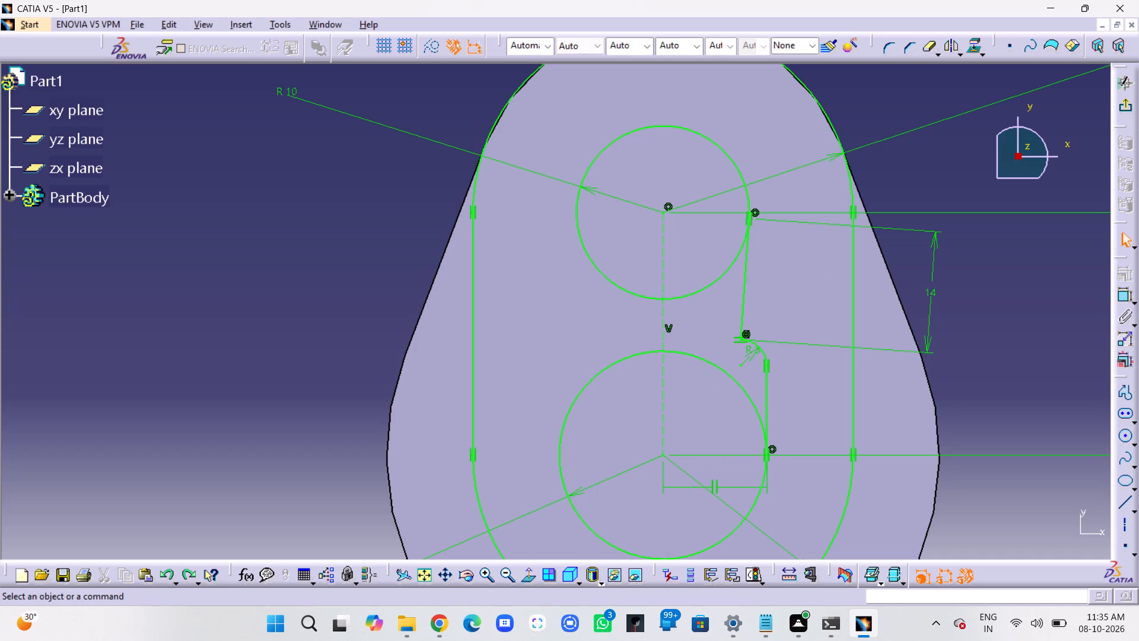
# Undo the recent constraint edits back to the vertical line between the R10 circle and the short horizontal ledge.
pyautogui.hotkey('ctrl', 'z')
pyautogui.hotkey('ctrl', 'z')
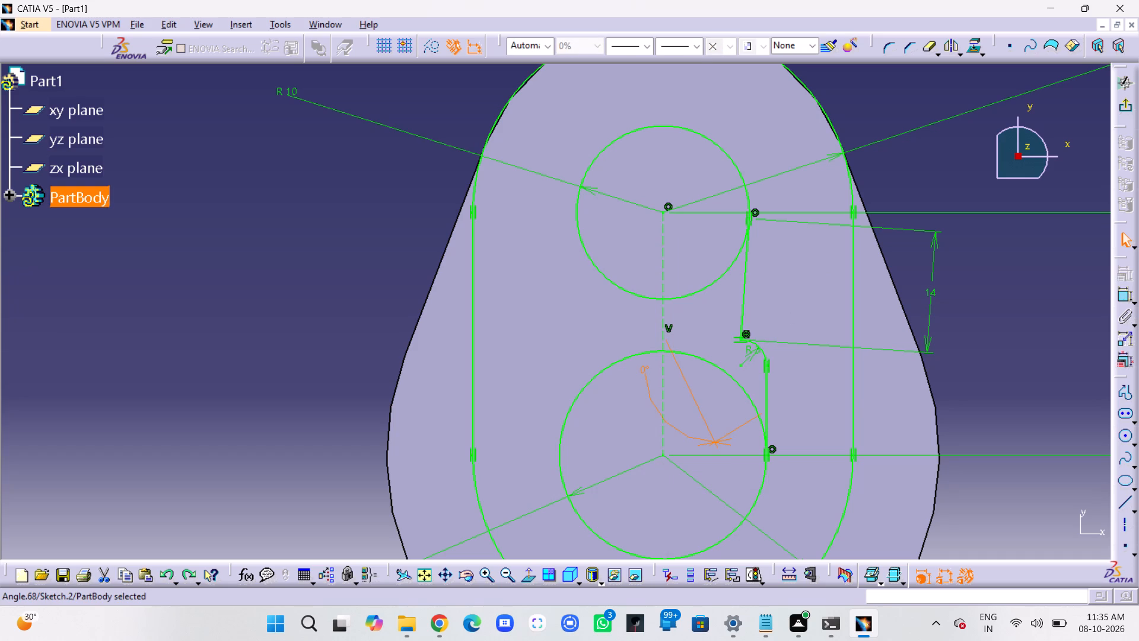
pyautogui.hotkey('ctrl', 'z')
pyautogui.hotkey('ctrl', 'z')
pyautogui.hotkey('ctrl', 'z')
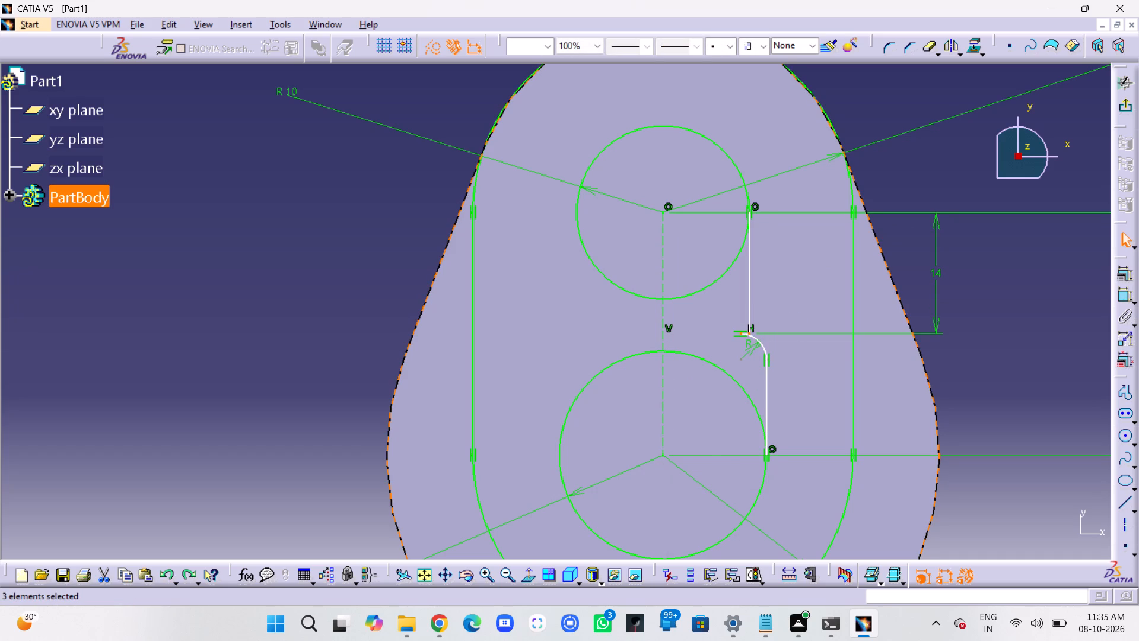
pyautogui.press('Escape')
# Quick Trim the R3 arc away and delete the short horizontal line at the lower end of the upper vertical line.
pyautogui.moveTo(794, 320); pyautogui.dragTo(803, 207, button='middle')
pyautogui.rightClick(794, 320)
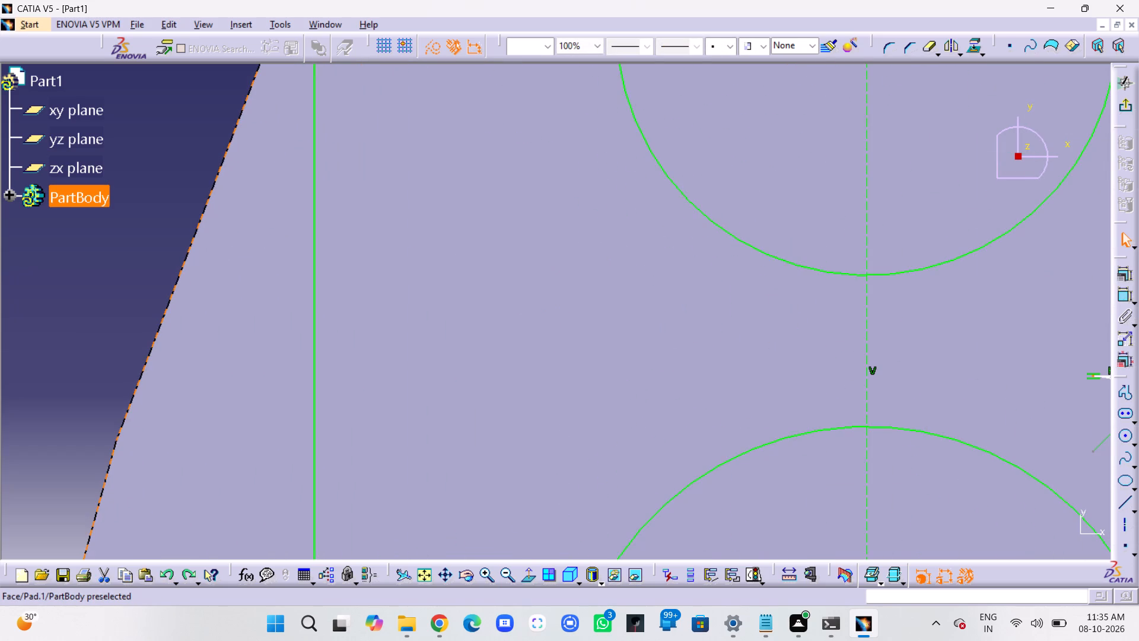
pyautogui.moveTo(855, 325); pyautogui.dragTo(731, 348, button='middle')
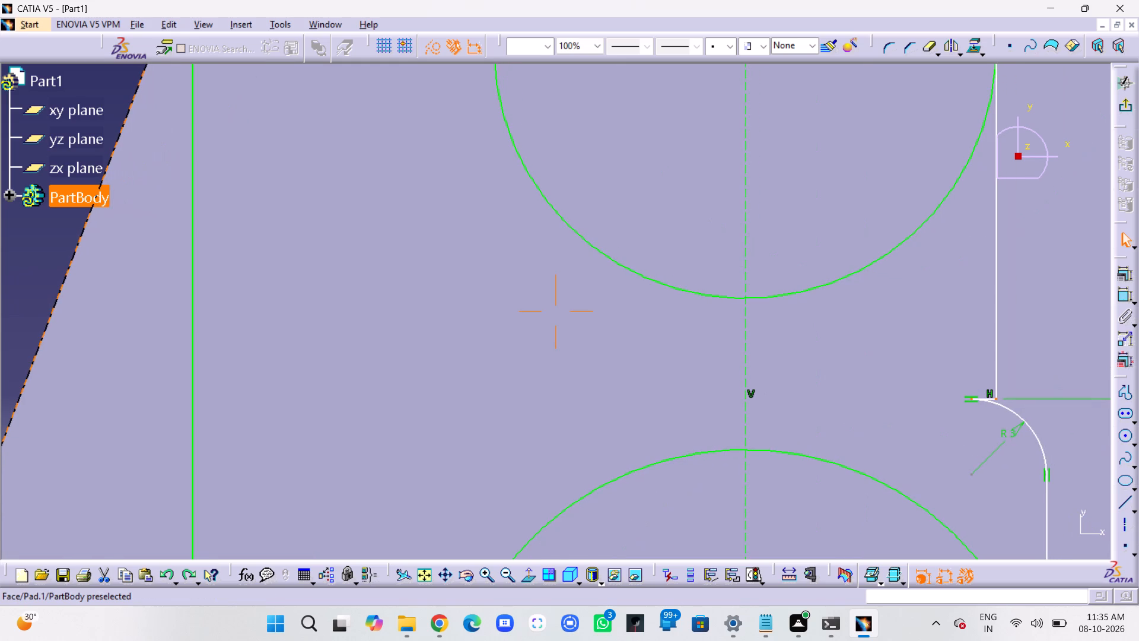
pyautogui.moveTo(731, 348); pyautogui.dragTo(537, 273, button='middle')
pyautogui.rightClick(528, 283)
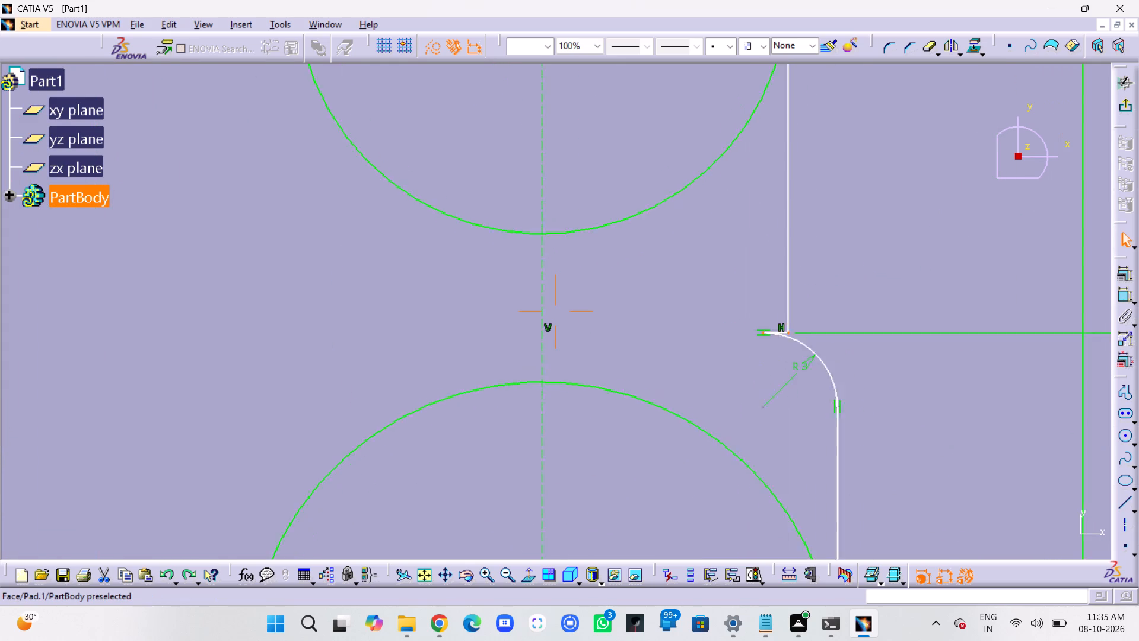
pyautogui.moveTo(537, 273); pyautogui.dragTo(546, 249, button='middle')
pyautogui.moveTo(899, 344); pyautogui.dragTo(727, 261, button='middle')
pyautogui.rightClick(731, 344)
pyautogui.moveTo(809, 341); pyautogui.dragTo(717, 347, button='middle')
pyautogui.press('Escape')
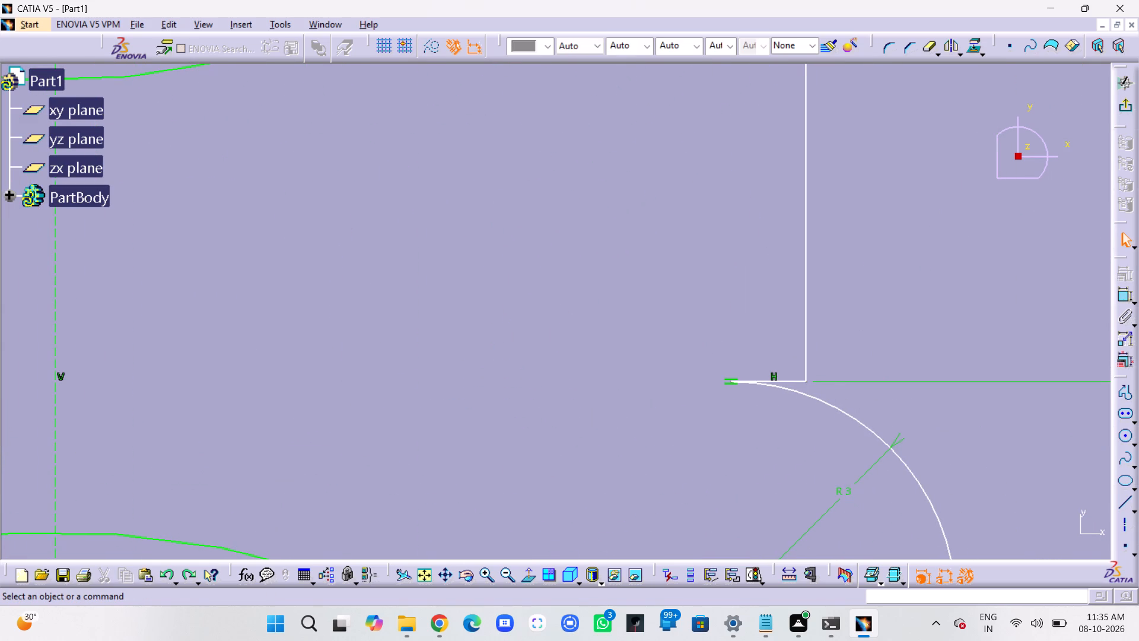
pyautogui.click(928, 48)
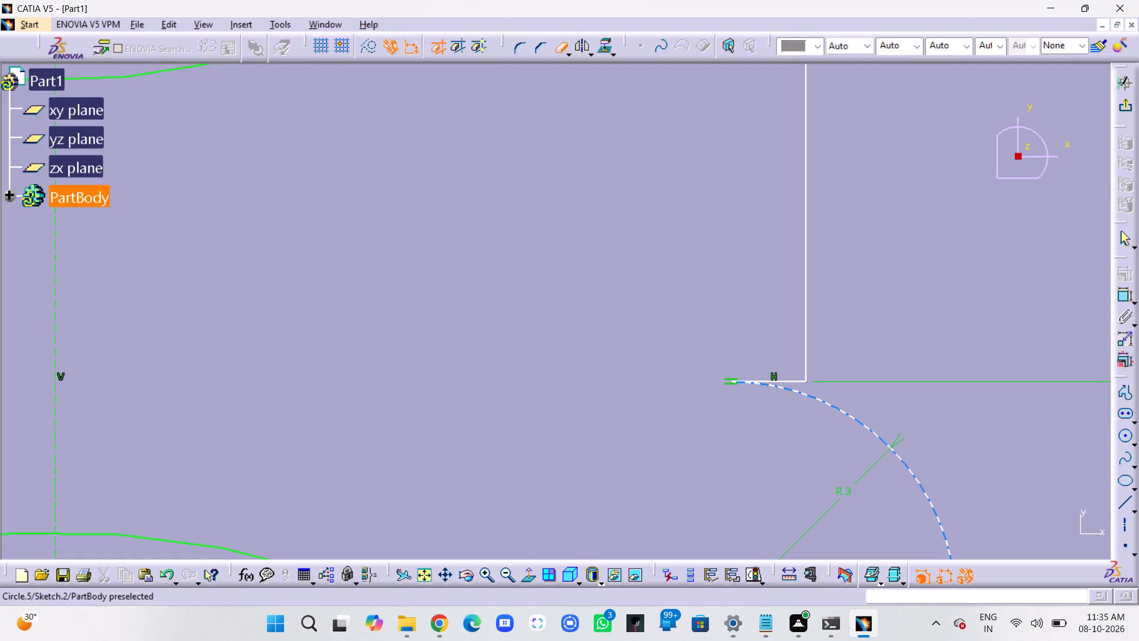
pyautogui.click(747, 383)
pyautogui.click(747, 383)
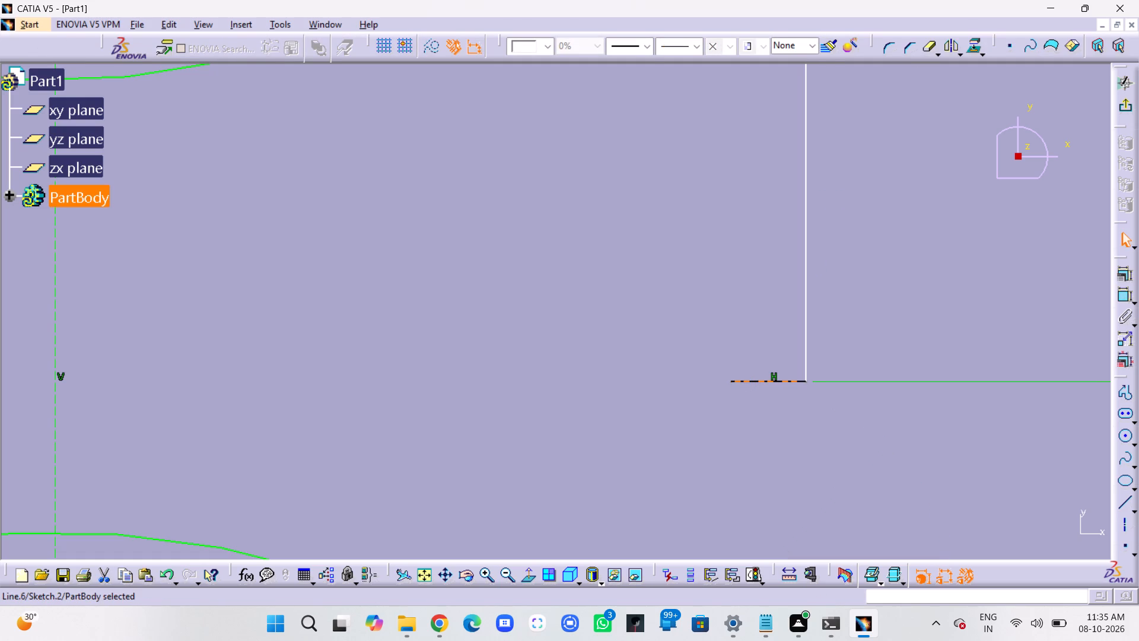
pyautogui.press('Delete')
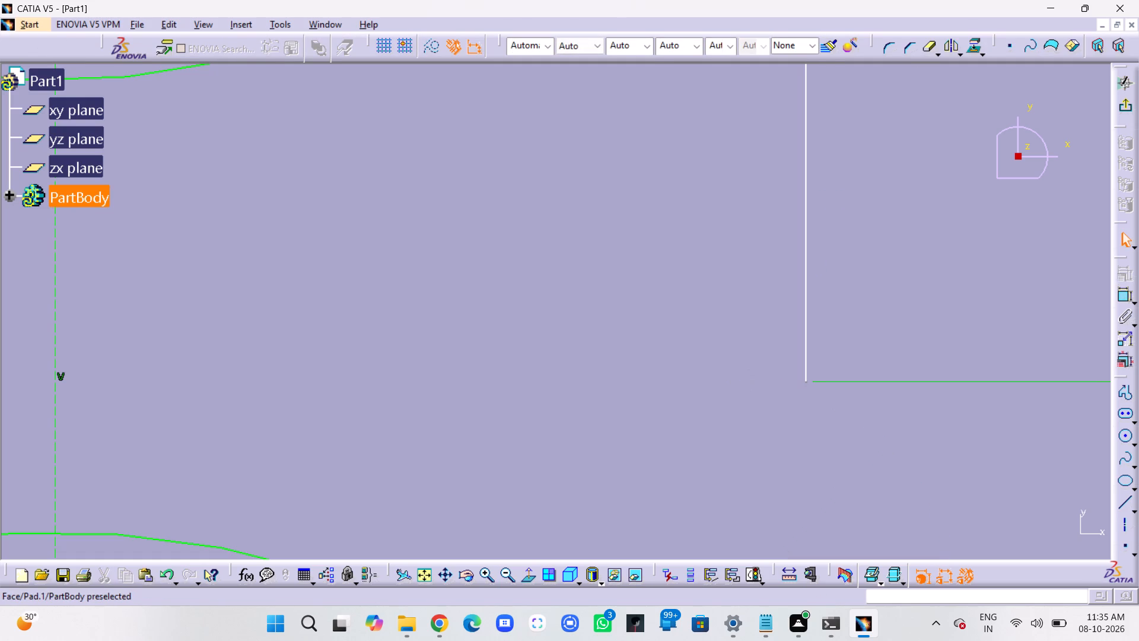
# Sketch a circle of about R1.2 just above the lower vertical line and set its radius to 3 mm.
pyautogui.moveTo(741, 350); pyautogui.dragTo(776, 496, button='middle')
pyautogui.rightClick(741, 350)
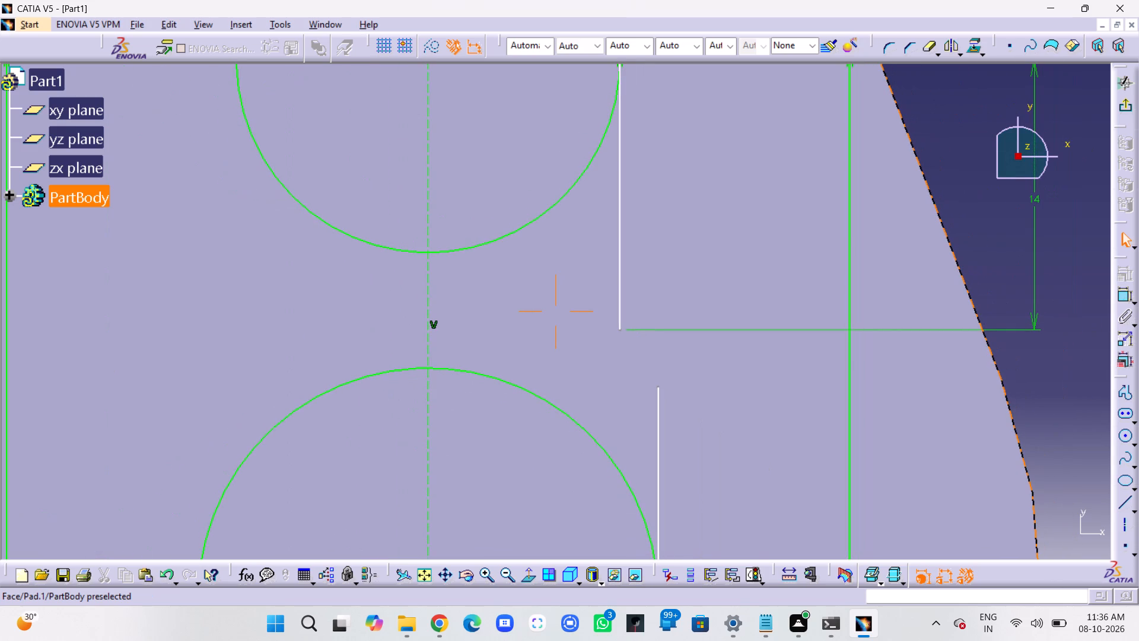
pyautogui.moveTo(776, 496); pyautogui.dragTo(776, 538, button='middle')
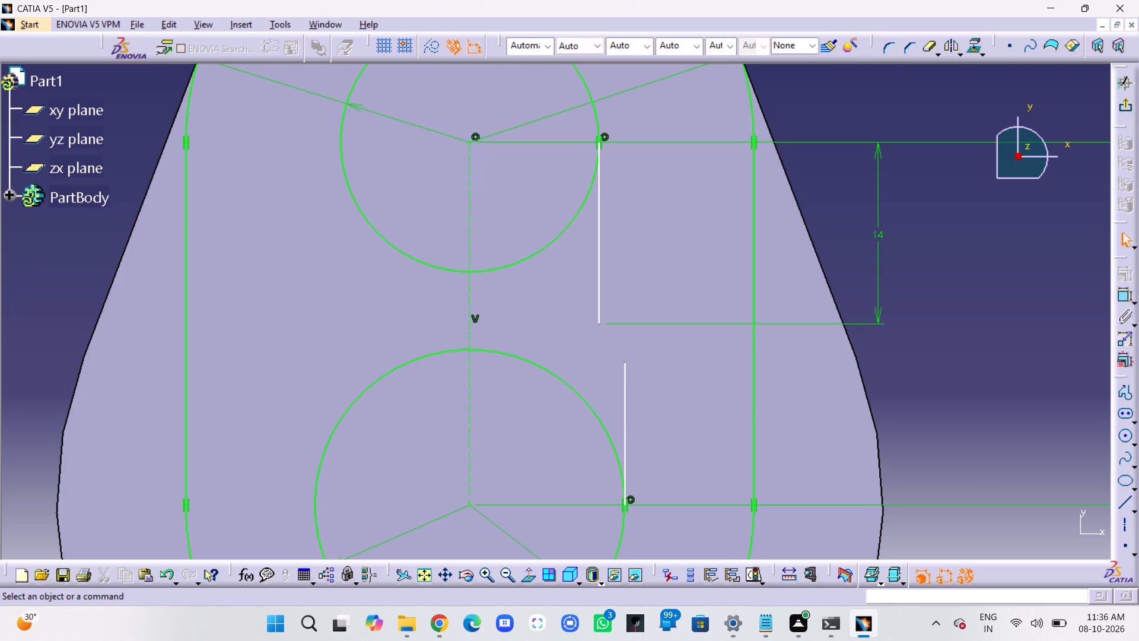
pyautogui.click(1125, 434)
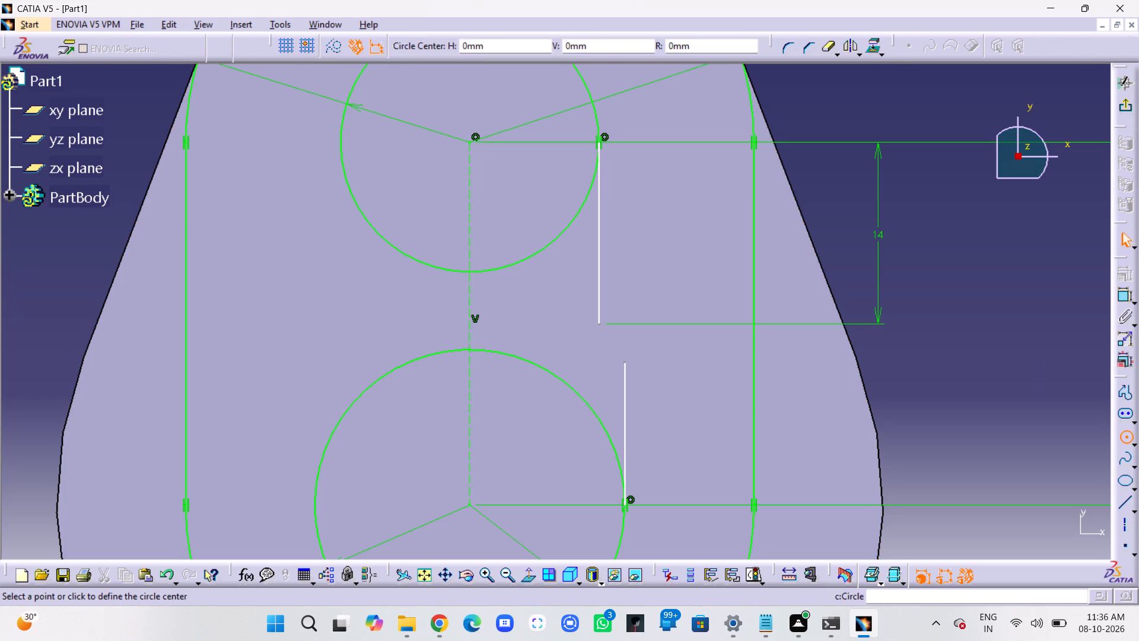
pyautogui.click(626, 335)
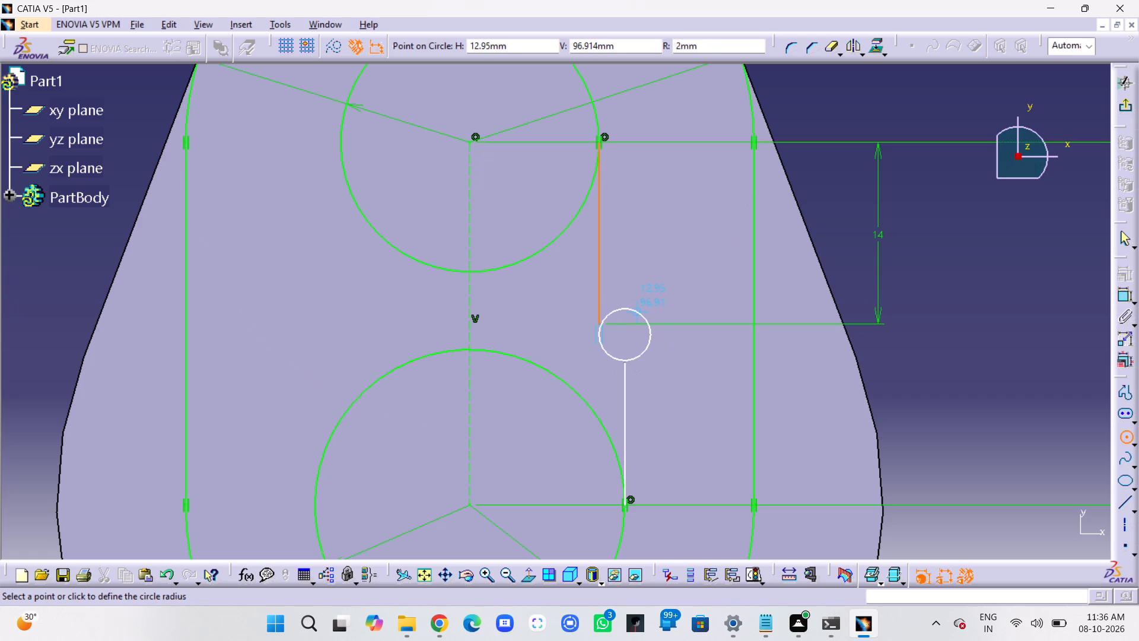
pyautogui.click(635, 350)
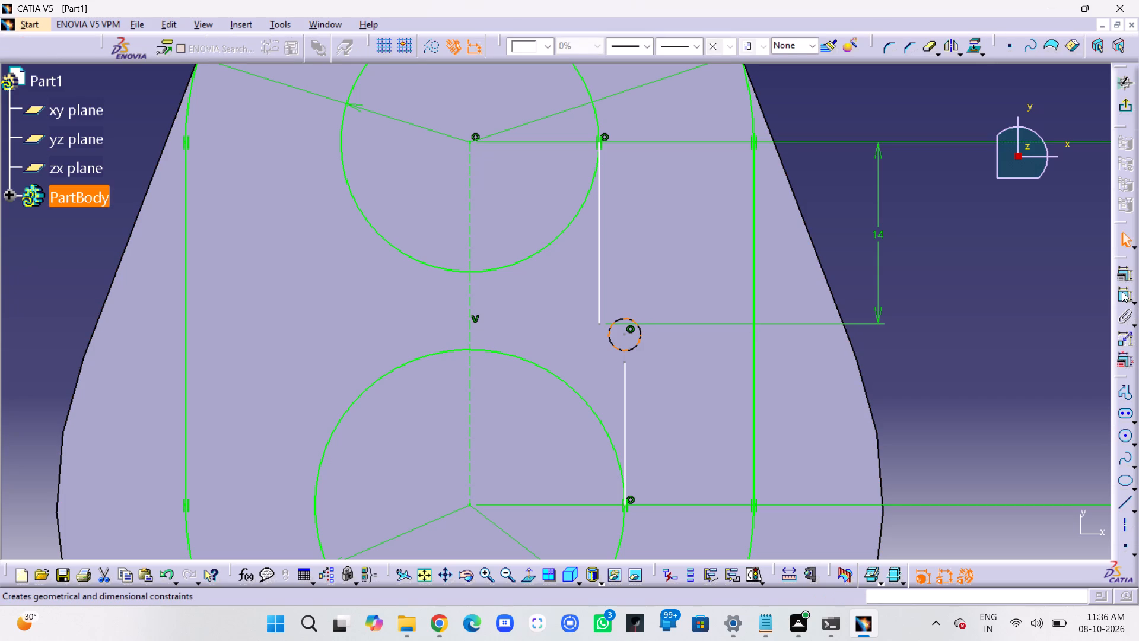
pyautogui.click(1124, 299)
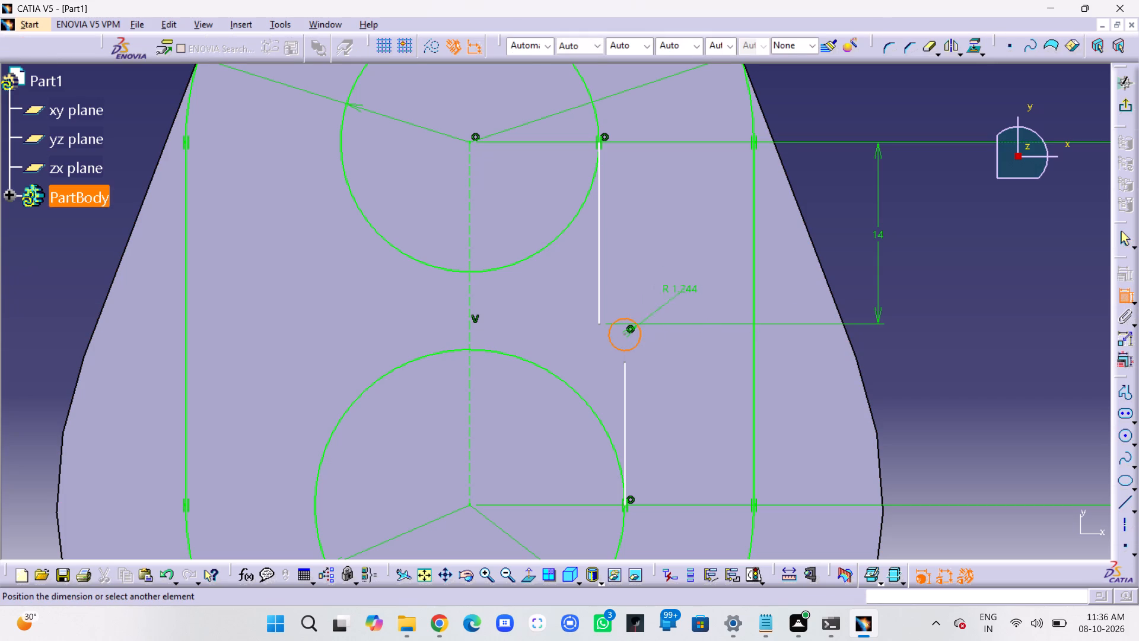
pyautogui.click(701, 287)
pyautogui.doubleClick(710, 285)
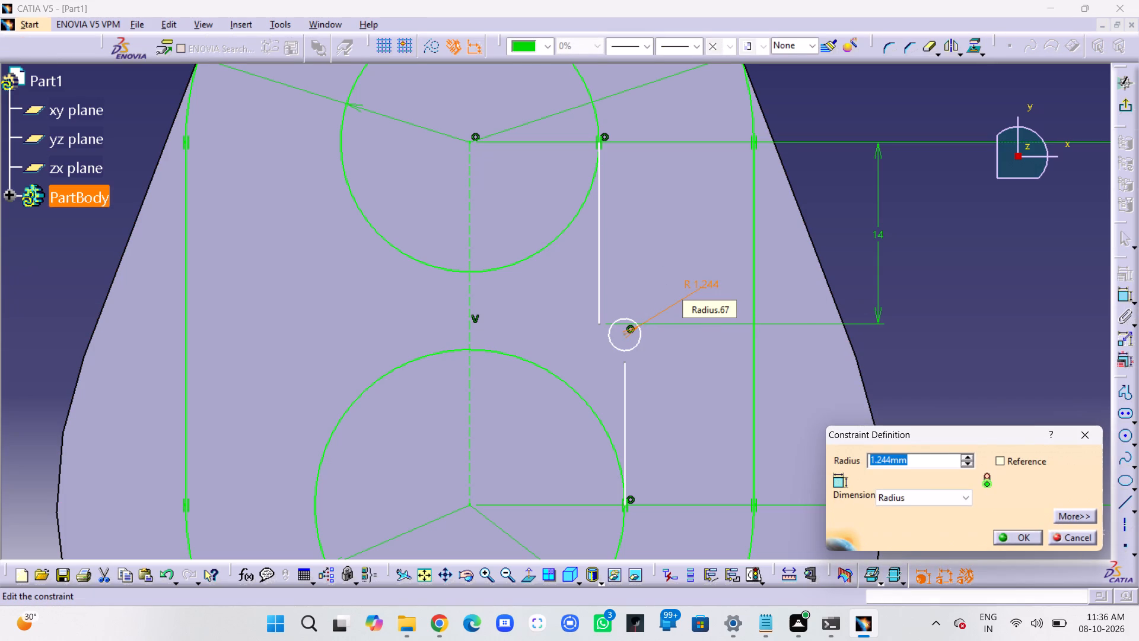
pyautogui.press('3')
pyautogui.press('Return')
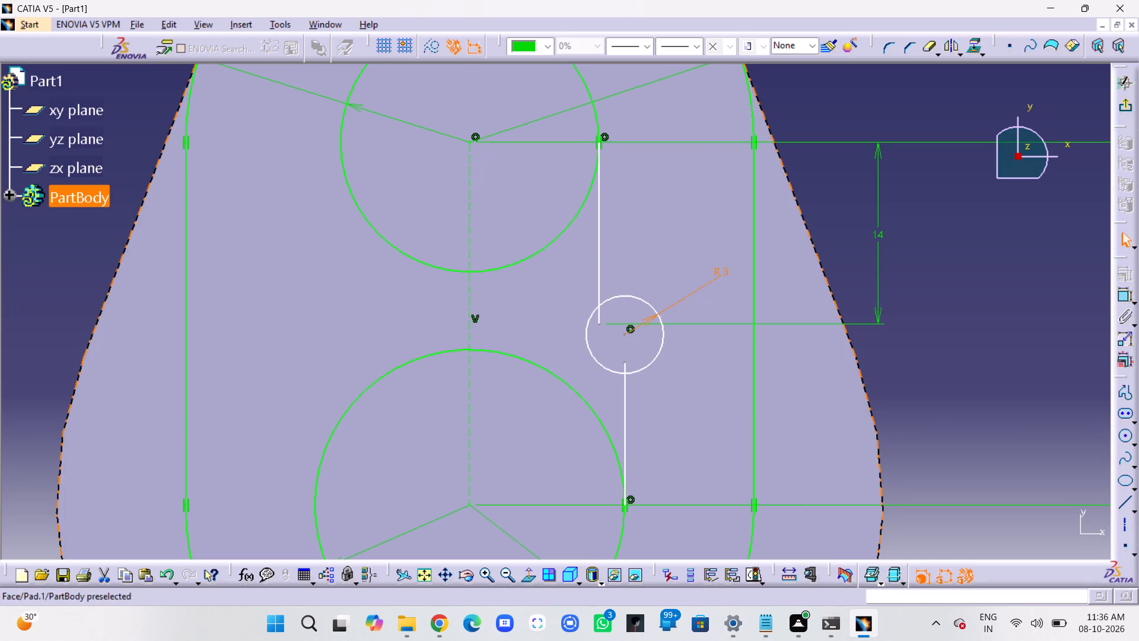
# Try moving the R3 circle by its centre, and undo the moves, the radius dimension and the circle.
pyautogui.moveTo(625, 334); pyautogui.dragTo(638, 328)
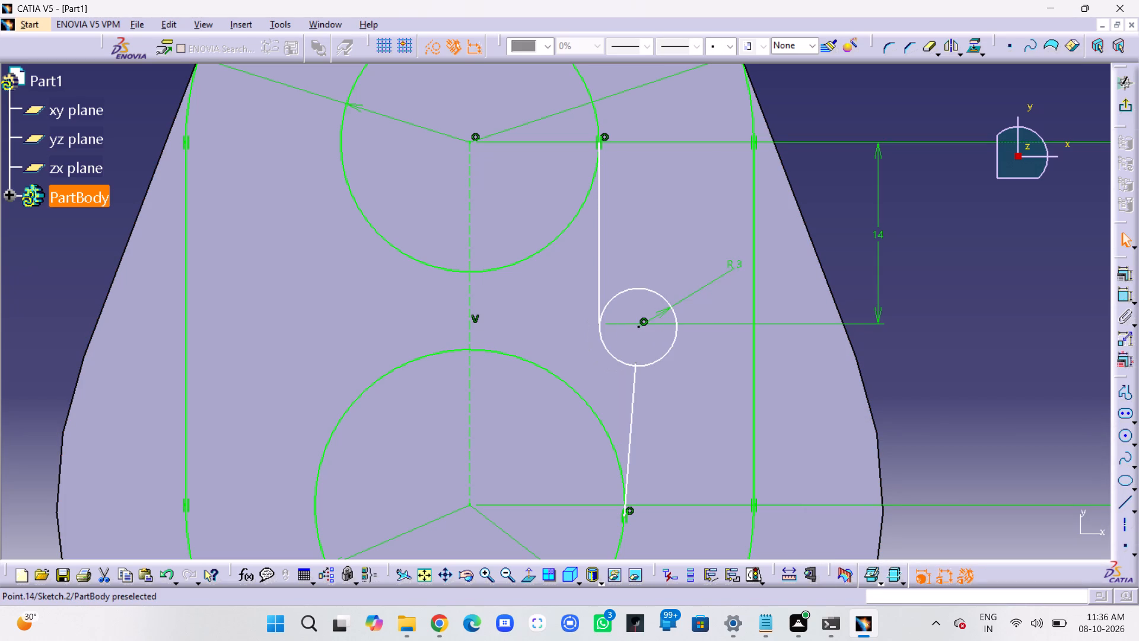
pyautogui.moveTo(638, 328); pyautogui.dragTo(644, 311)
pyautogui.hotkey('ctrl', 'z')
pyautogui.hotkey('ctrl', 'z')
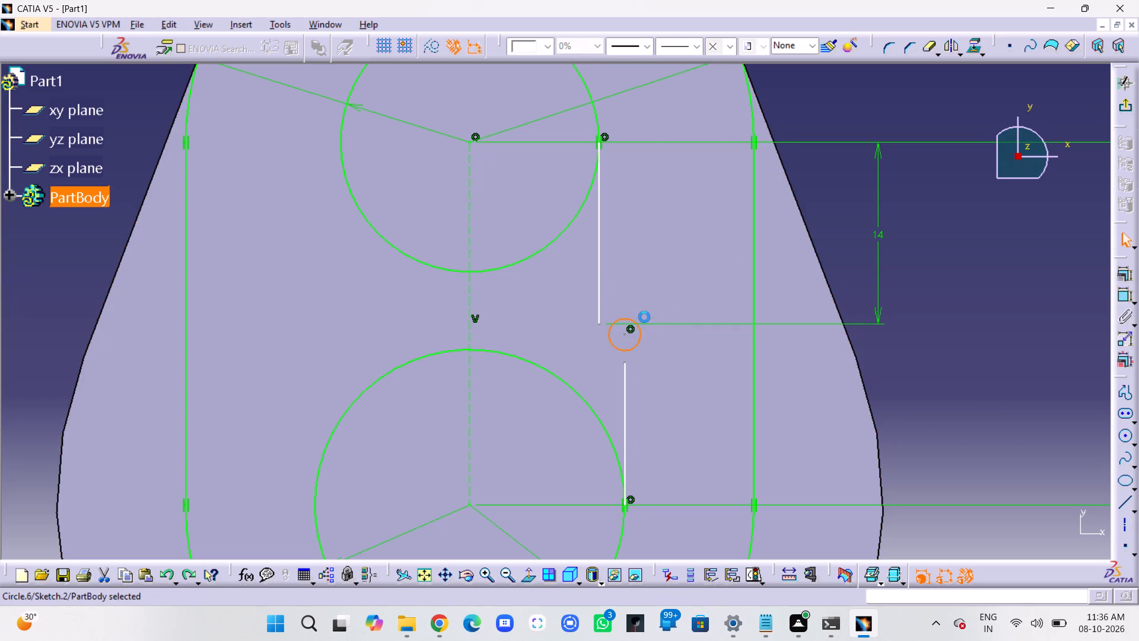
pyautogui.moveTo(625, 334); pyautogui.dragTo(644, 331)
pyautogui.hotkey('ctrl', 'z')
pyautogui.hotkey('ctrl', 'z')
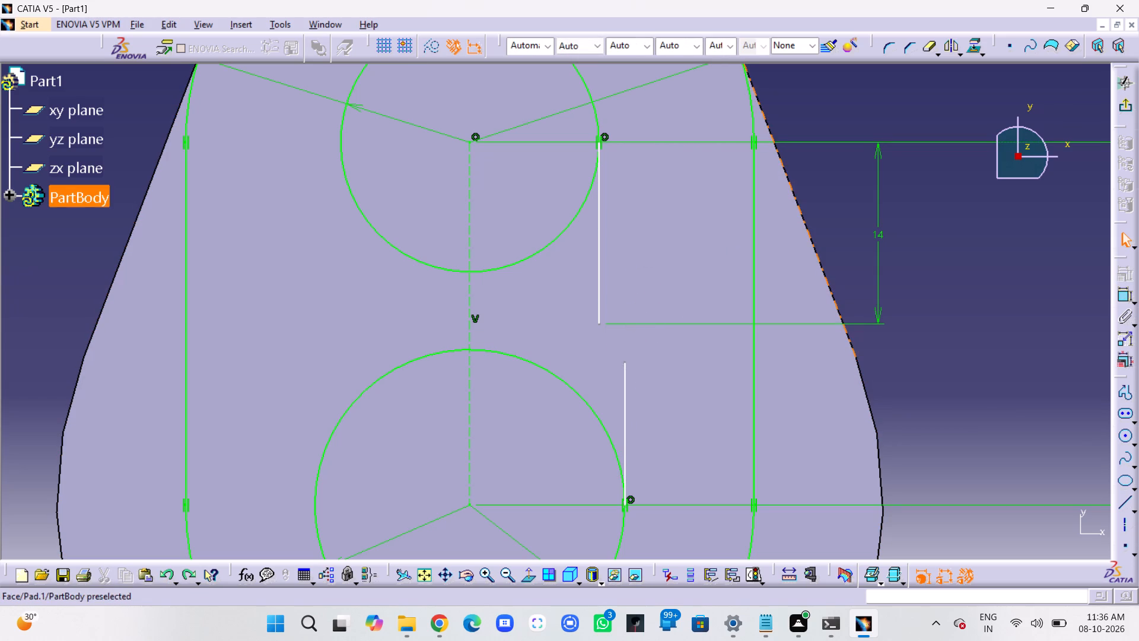
# Sketch a circle of about R0.6 beside the upper vertical line's lower end, clear of both lines, and set its radius to 3 mm.
pyautogui.click(1124, 435)
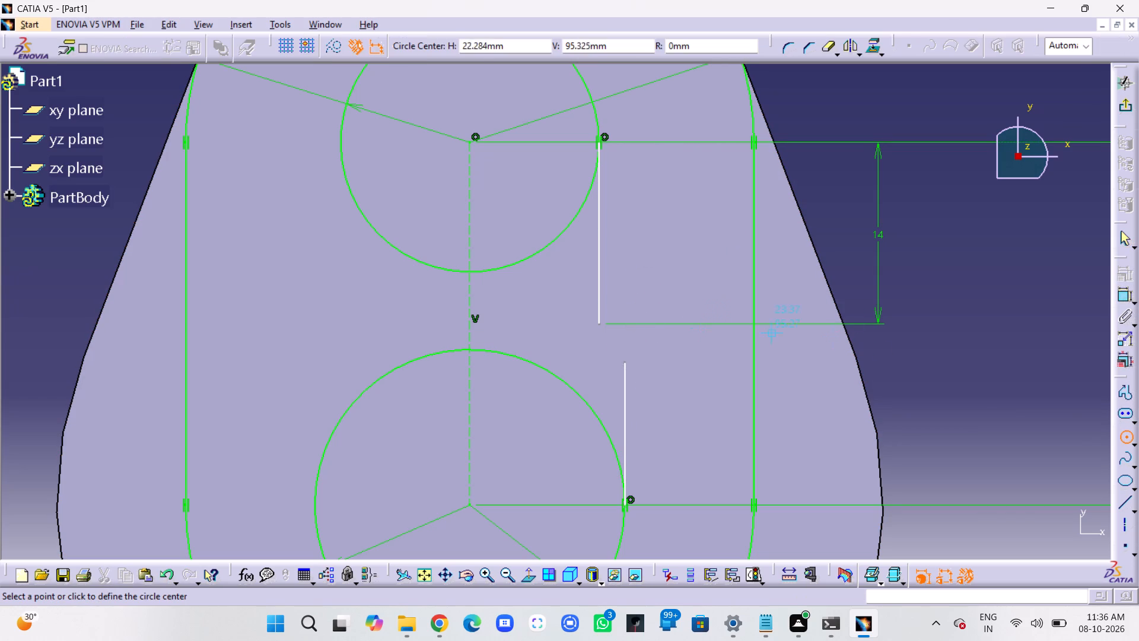
pyautogui.click(644, 307)
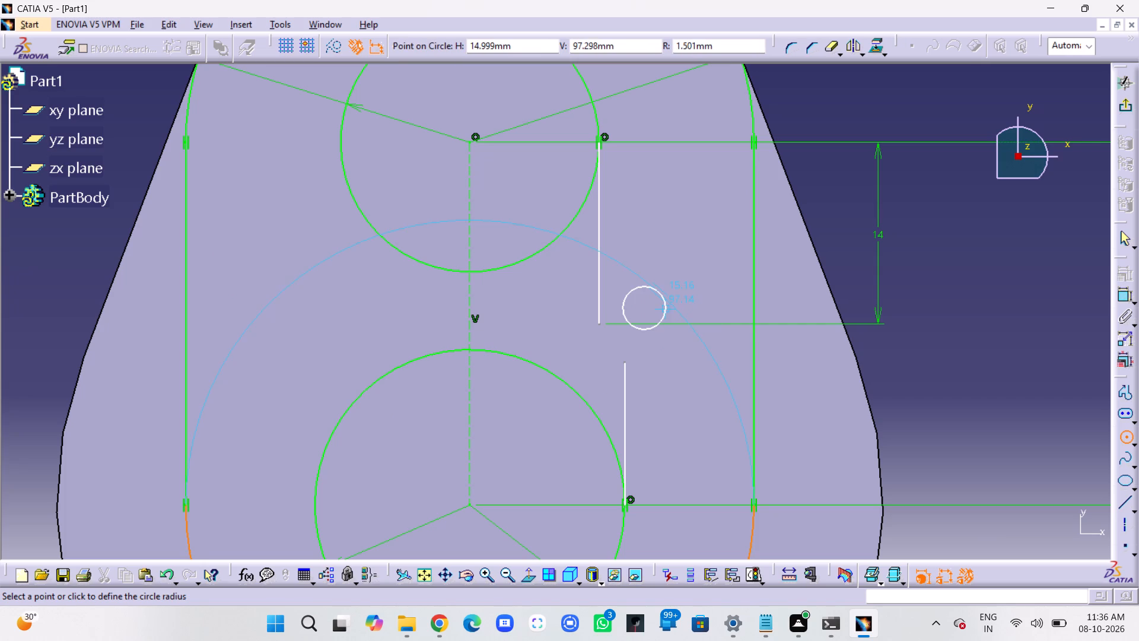
pyautogui.click(650, 303)
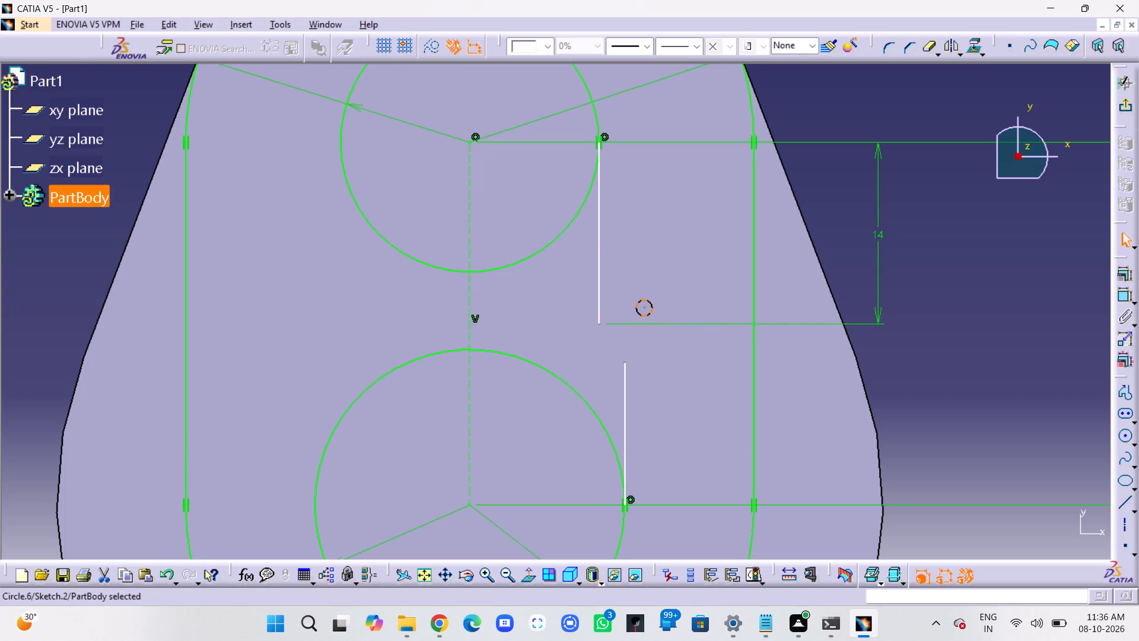
pyautogui.click(1122, 294)
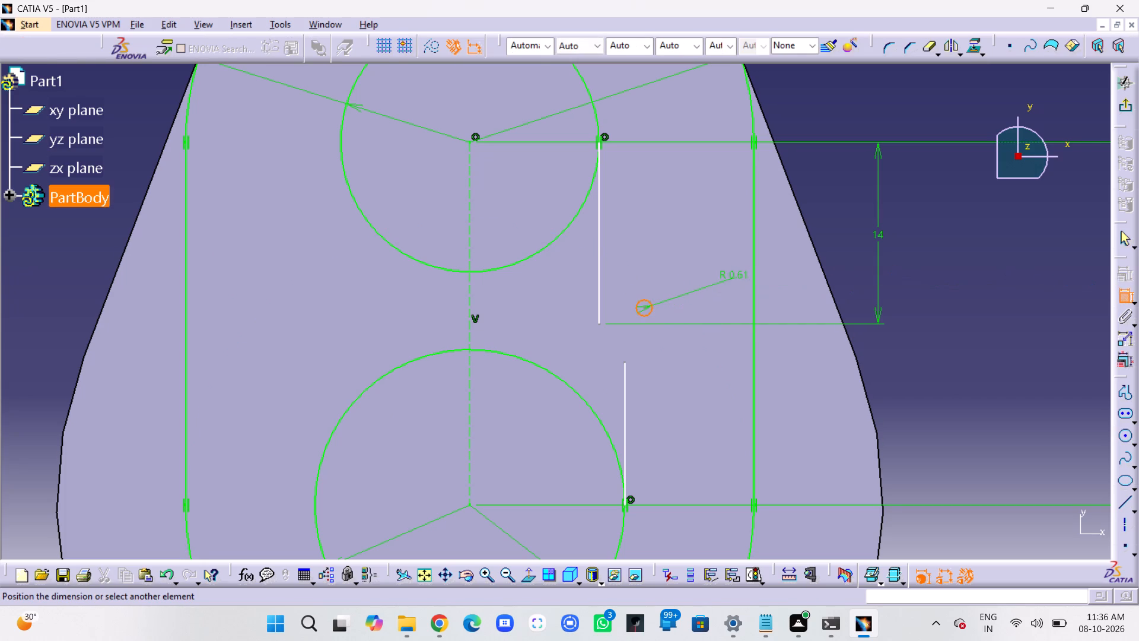
pyautogui.click(722, 279)
pyautogui.doubleClick(728, 277)
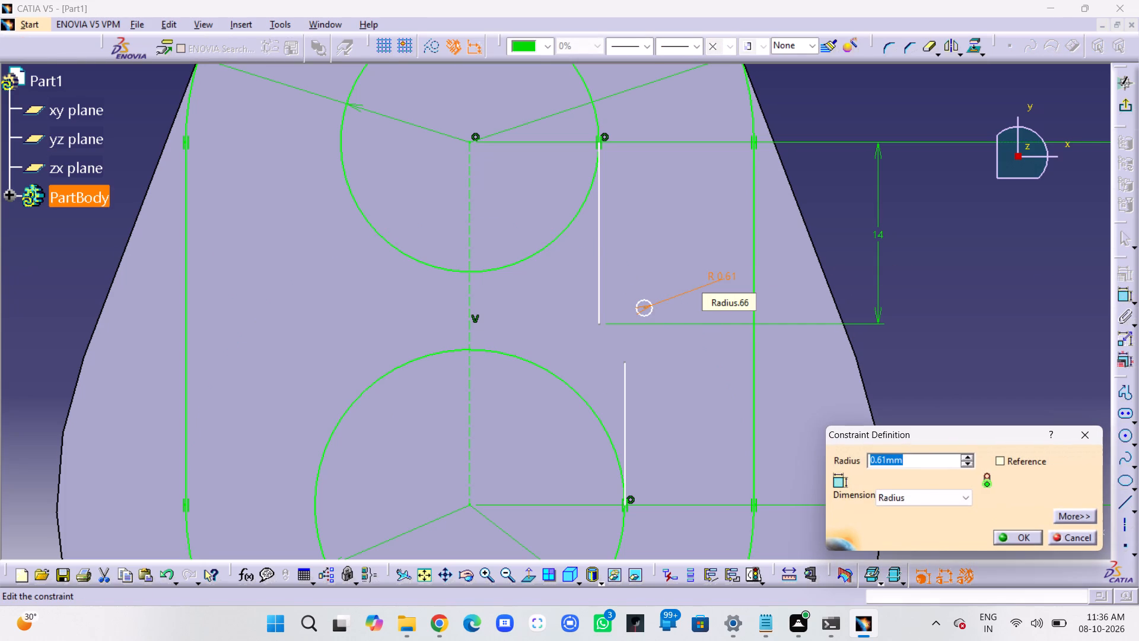
pyautogui.press('3')
pyautogui.press('Return')
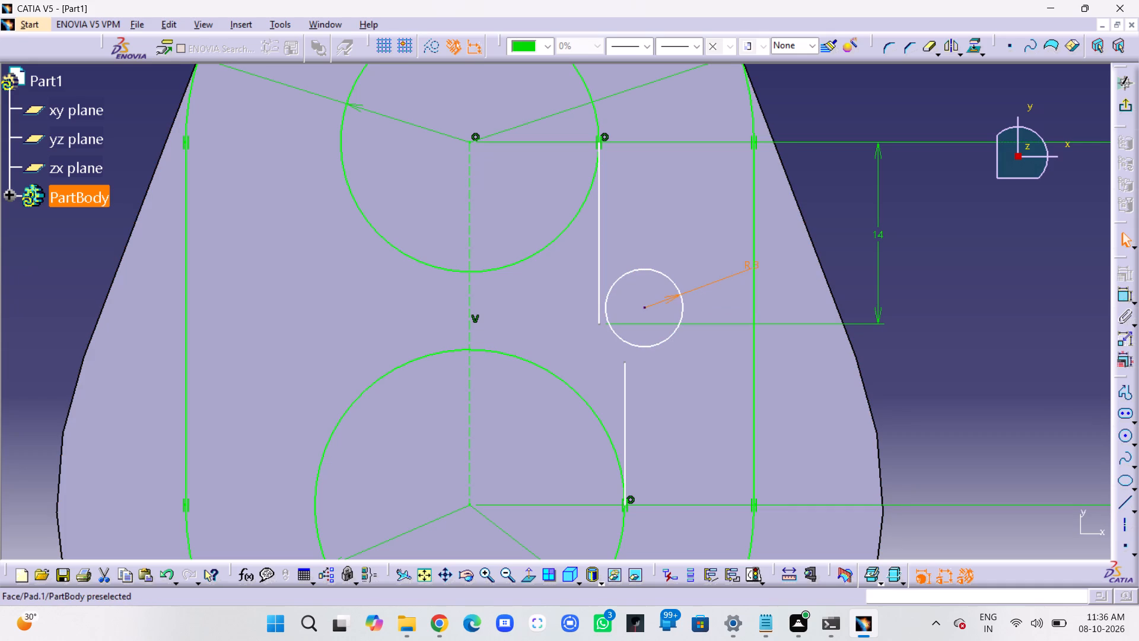
# Move the R3 circle's centre until the circle meets the upper line's lower end and the lower line's upper end.
pyautogui.moveTo(646, 308); pyautogui.dragTo(643, 323)
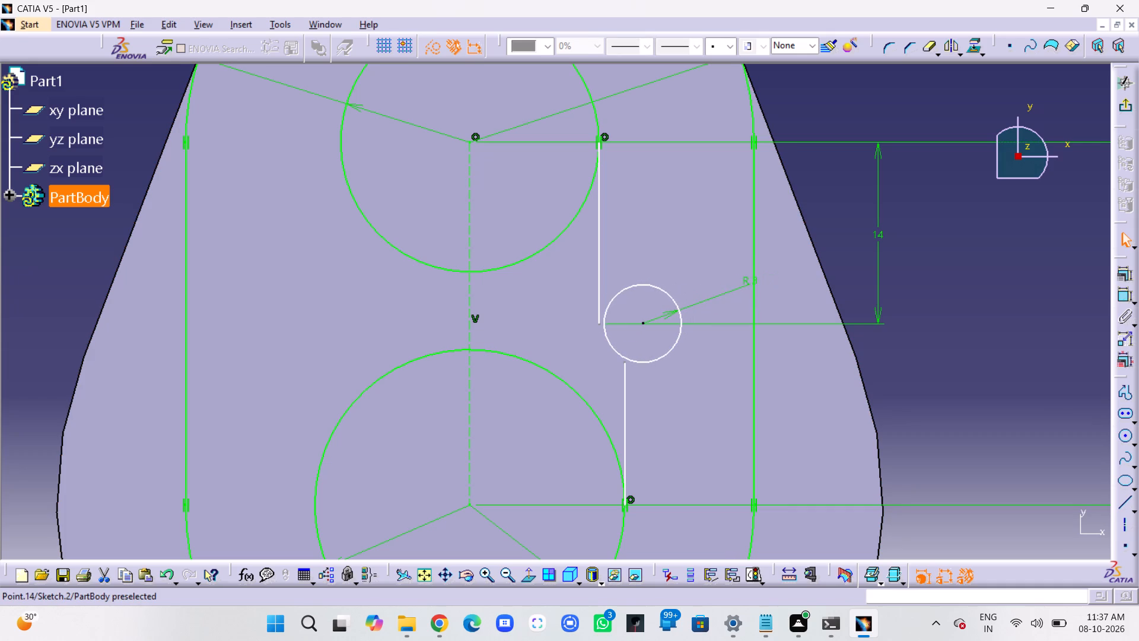
pyautogui.moveTo(643, 323); pyautogui.dragTo(640, 328)
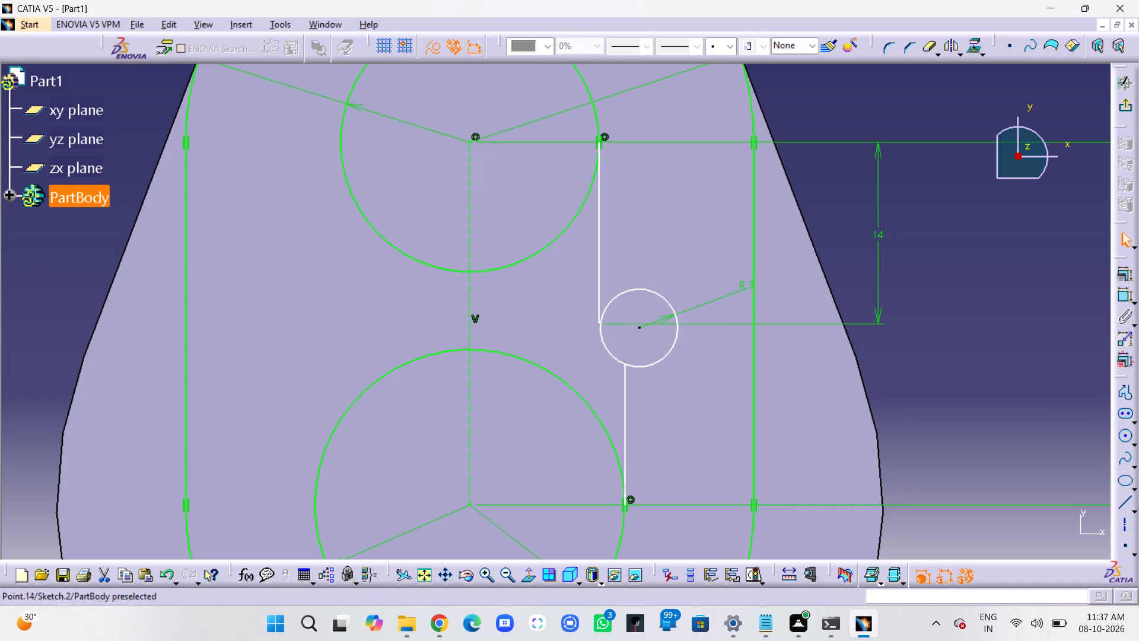
pyautogui.moveTo(640, 328); pyautogui.dragTo(638, 326)
pyautogui.click(638, 326)
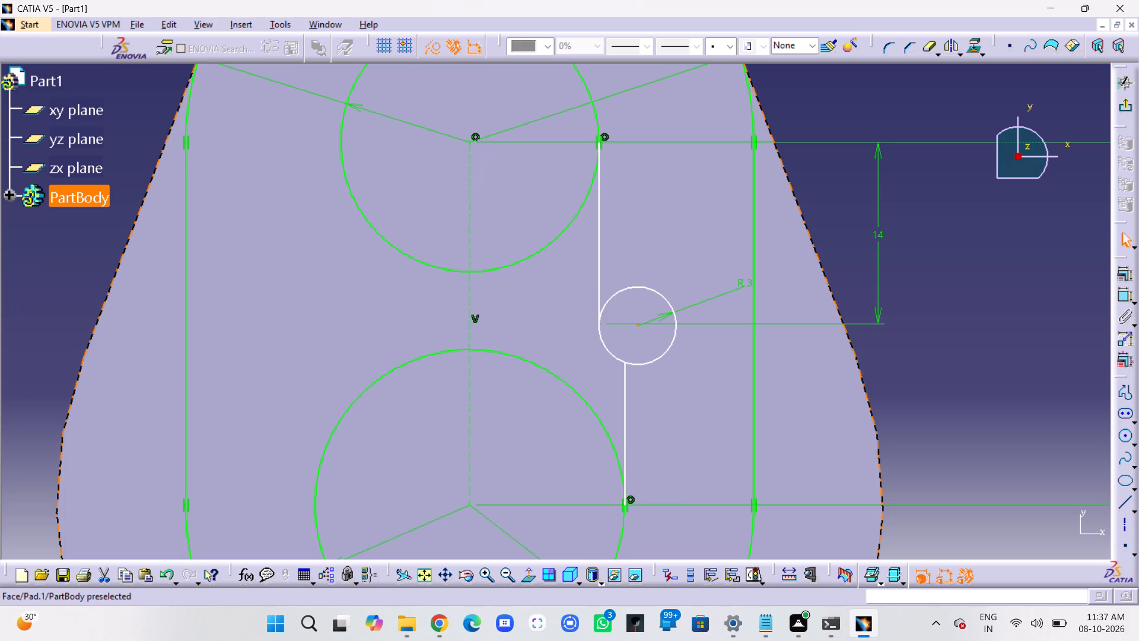
pyautogui.moveTo(638, 326); pyautogui.dragTo(601, 345)
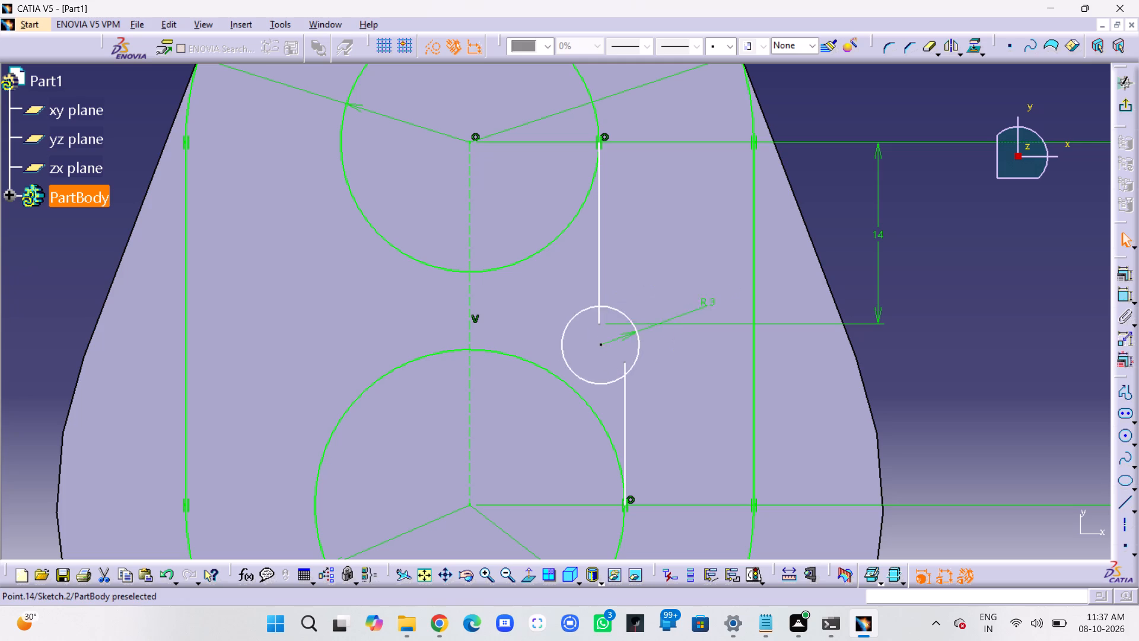
pyautogui.moveTo(601, 345); pyautogui.dragTo(586, 360)
pyautogui.click(586, 360)
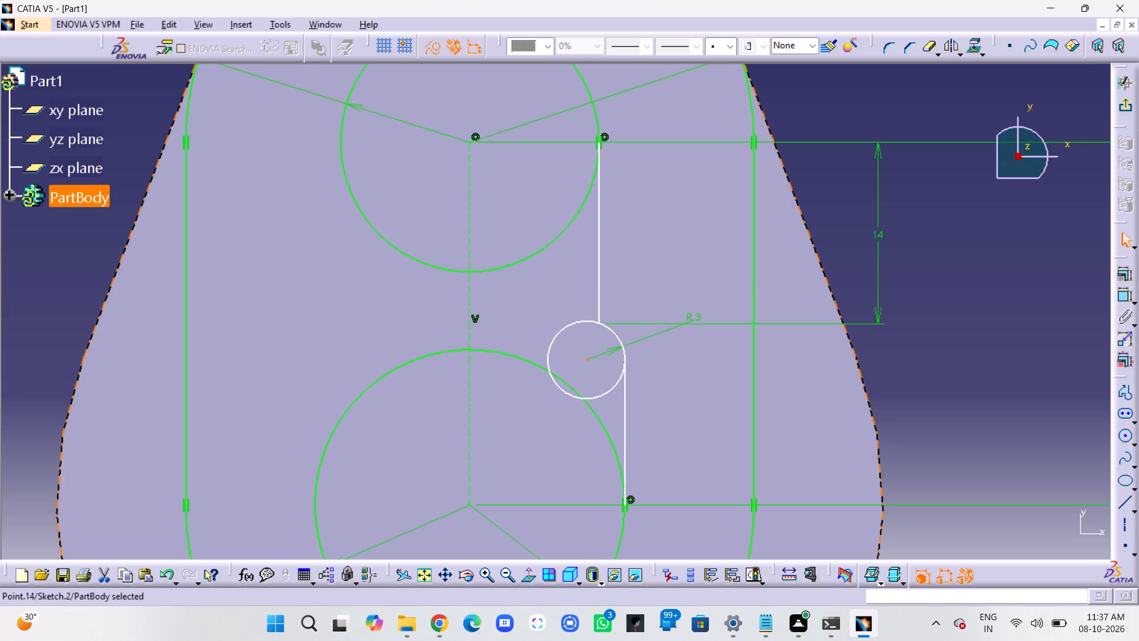
# Apply a tangency constraint between the R3 circle and the lower vertical line beside the R12 circle.
pyautogui.click(627, 354)
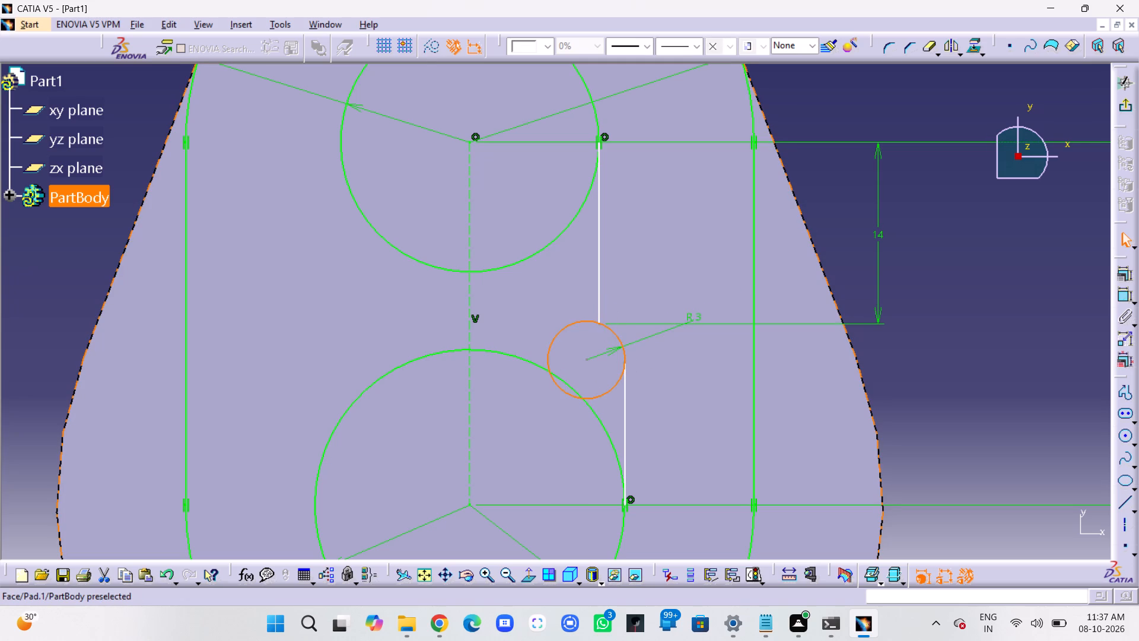
pyautogui.keyDown('ctrl'); pyautogui.click(625, 383); pyautogui.keyUp('ctrl')
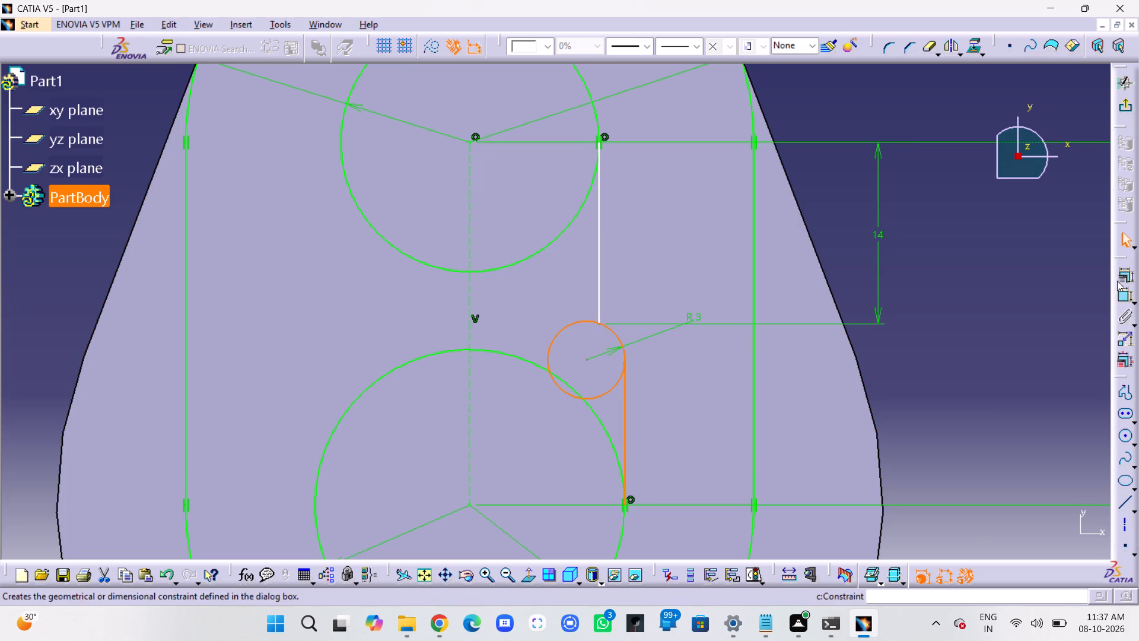
pyautogui.click(1120, 274)
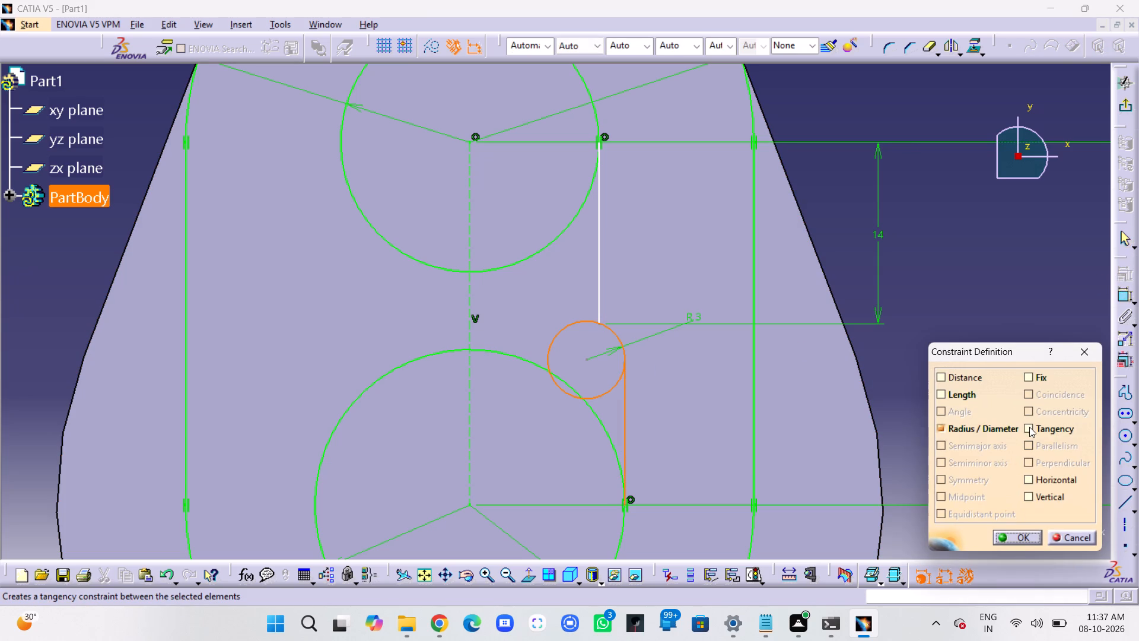
pyautogui.click(1029, 427)
pyautogui.click(1003, 536)
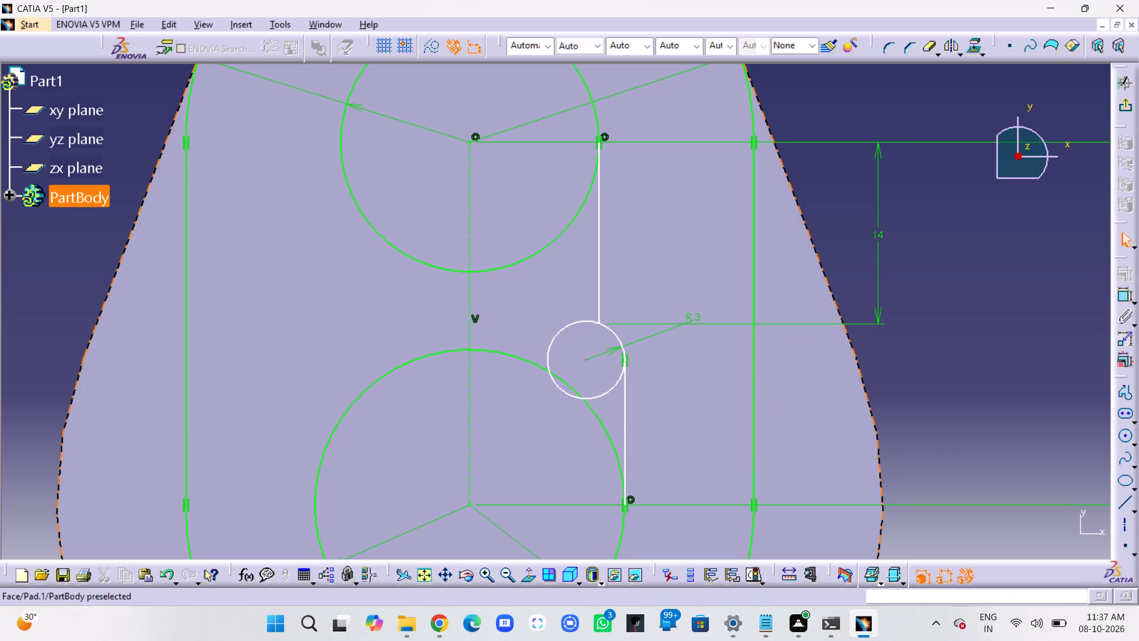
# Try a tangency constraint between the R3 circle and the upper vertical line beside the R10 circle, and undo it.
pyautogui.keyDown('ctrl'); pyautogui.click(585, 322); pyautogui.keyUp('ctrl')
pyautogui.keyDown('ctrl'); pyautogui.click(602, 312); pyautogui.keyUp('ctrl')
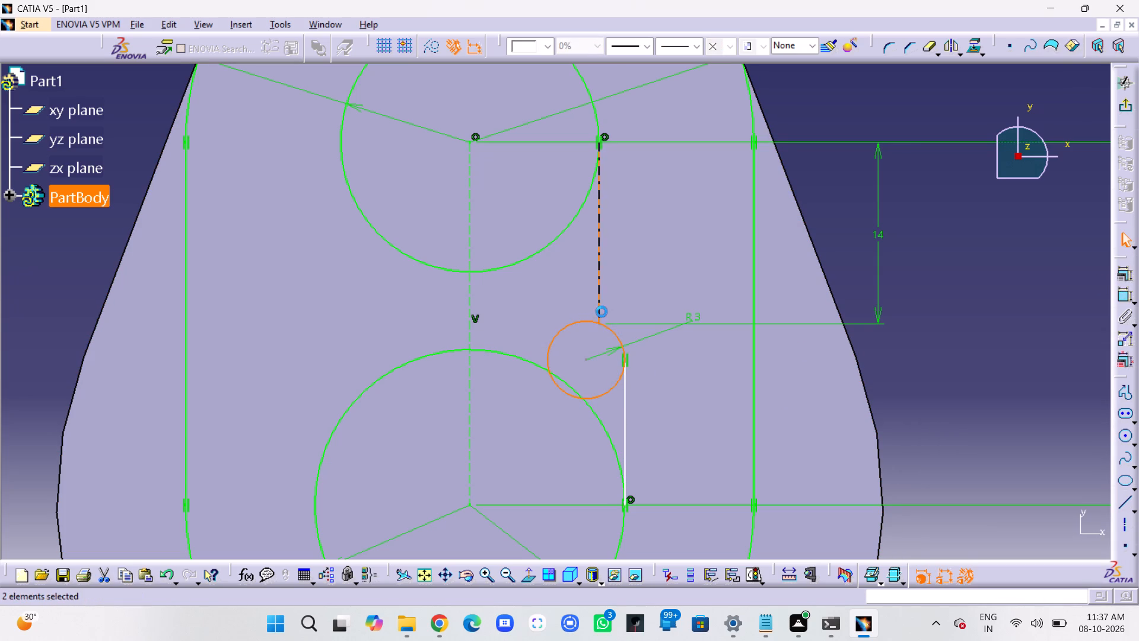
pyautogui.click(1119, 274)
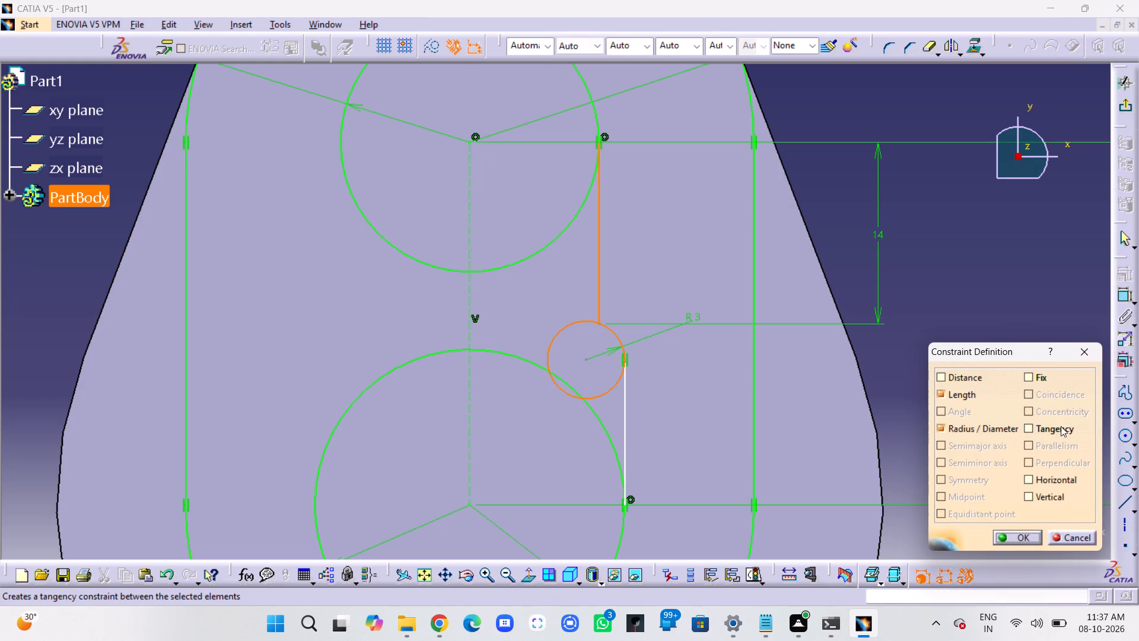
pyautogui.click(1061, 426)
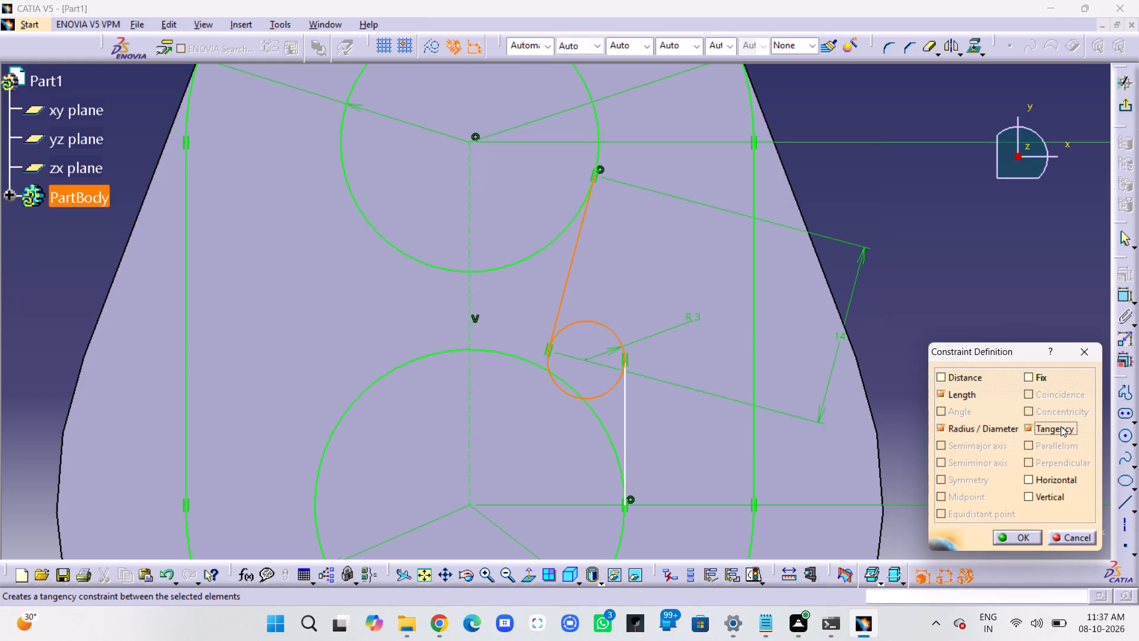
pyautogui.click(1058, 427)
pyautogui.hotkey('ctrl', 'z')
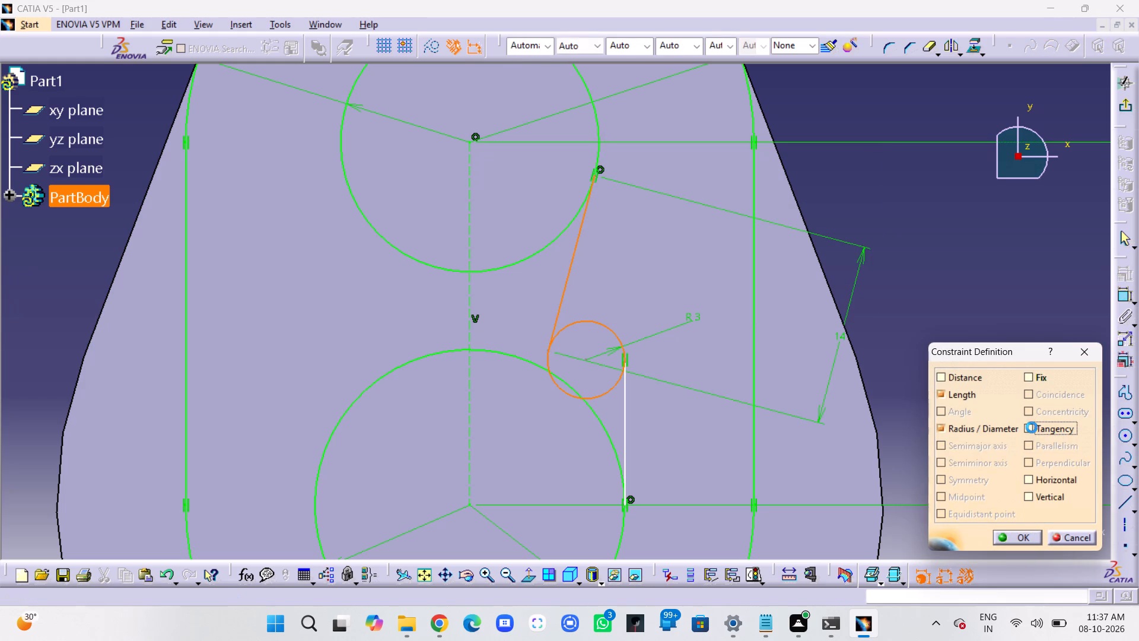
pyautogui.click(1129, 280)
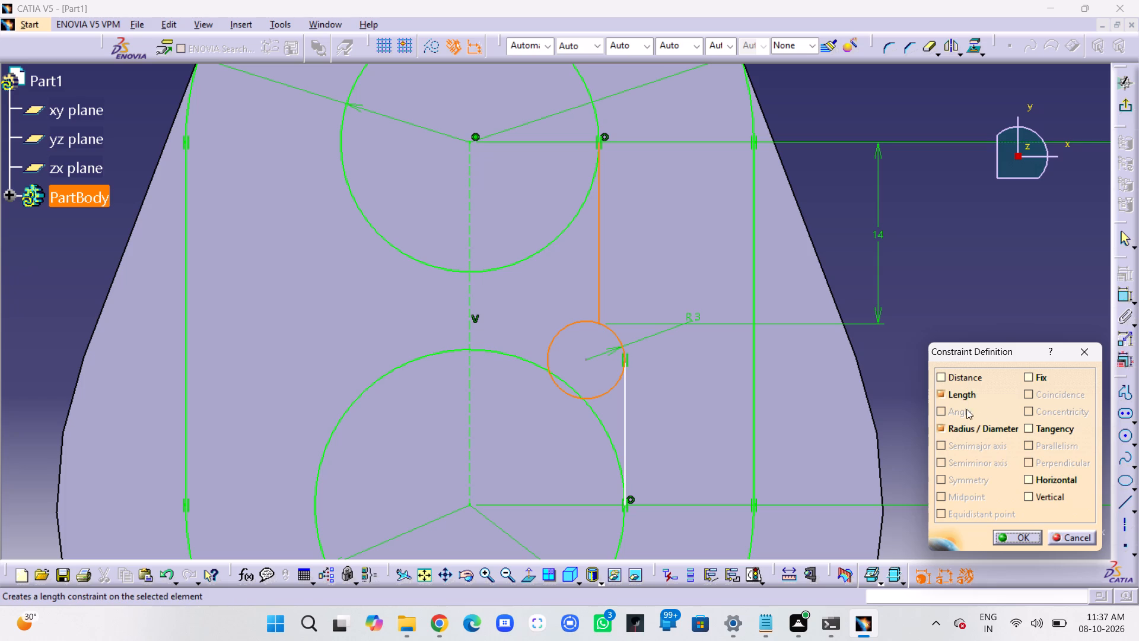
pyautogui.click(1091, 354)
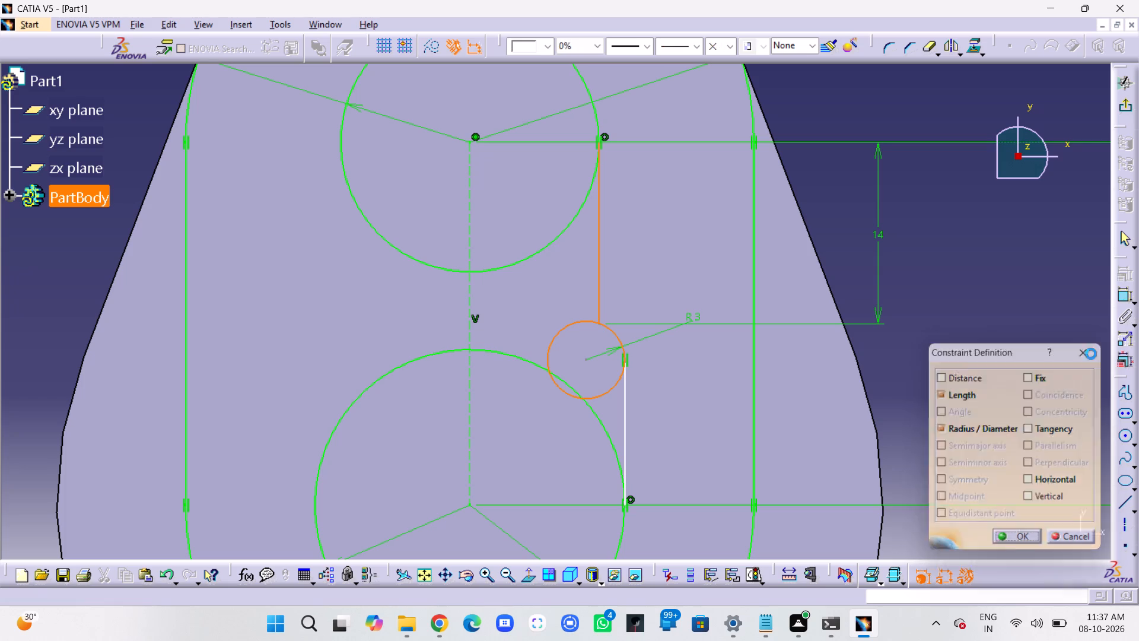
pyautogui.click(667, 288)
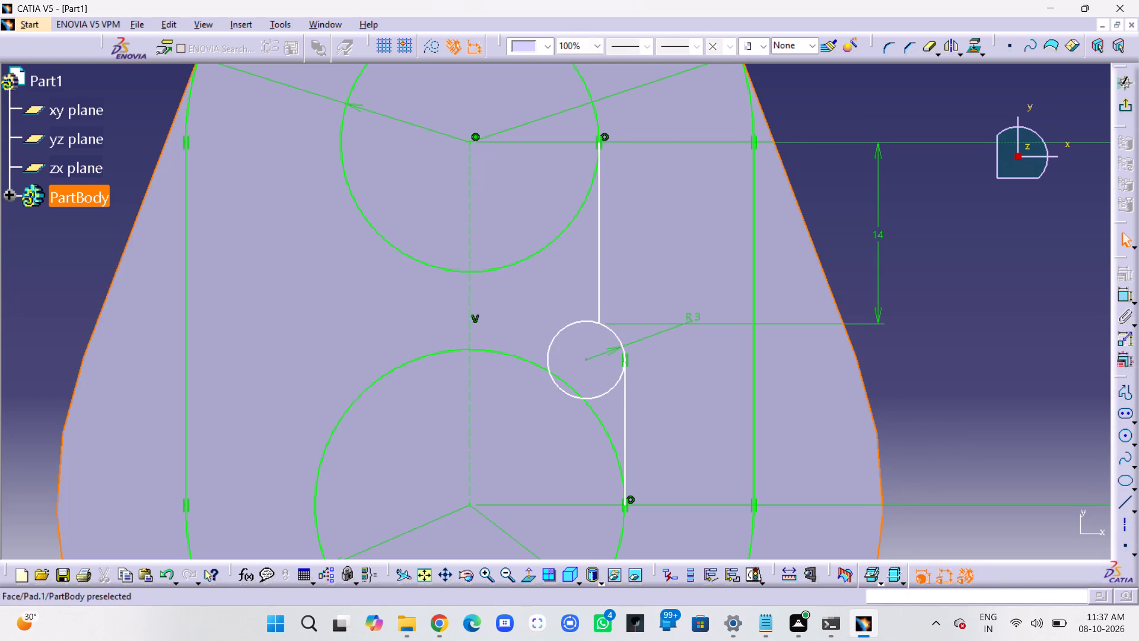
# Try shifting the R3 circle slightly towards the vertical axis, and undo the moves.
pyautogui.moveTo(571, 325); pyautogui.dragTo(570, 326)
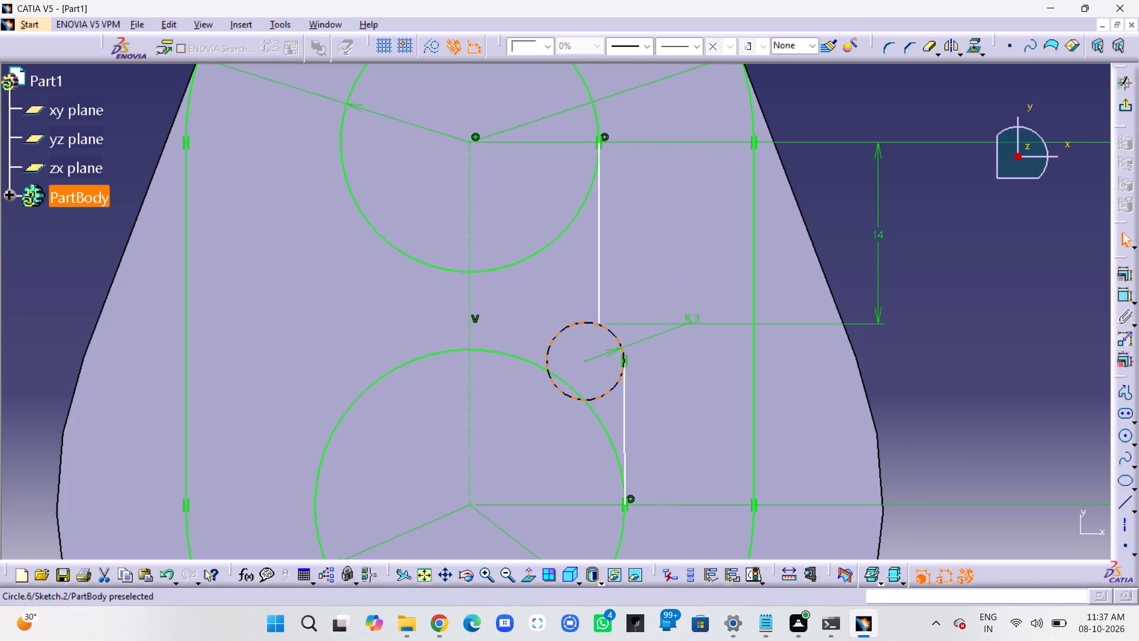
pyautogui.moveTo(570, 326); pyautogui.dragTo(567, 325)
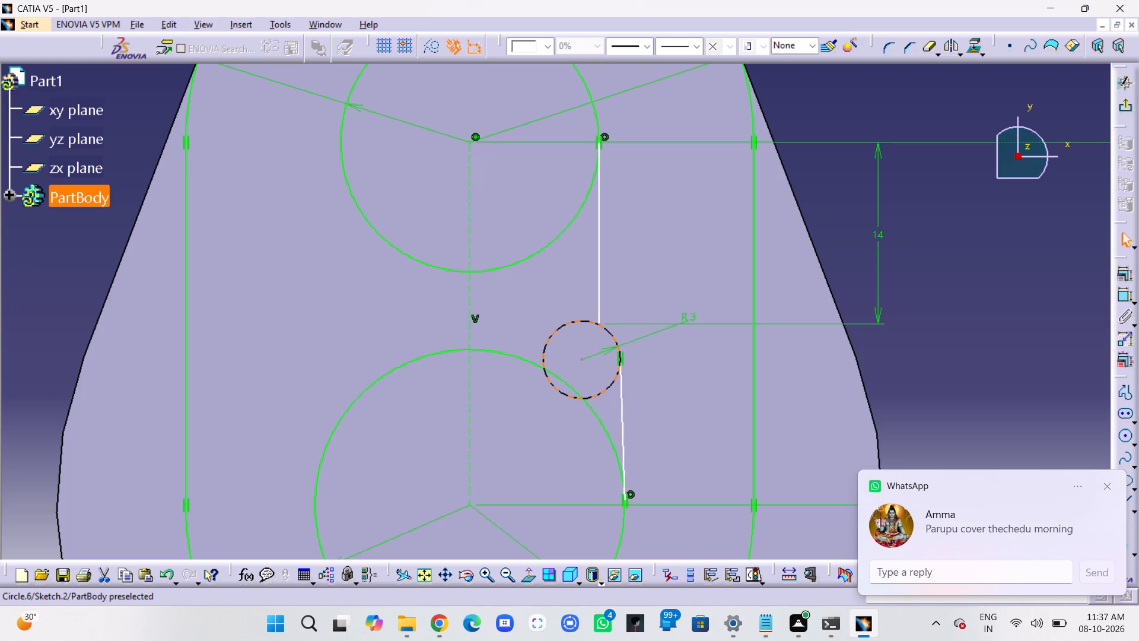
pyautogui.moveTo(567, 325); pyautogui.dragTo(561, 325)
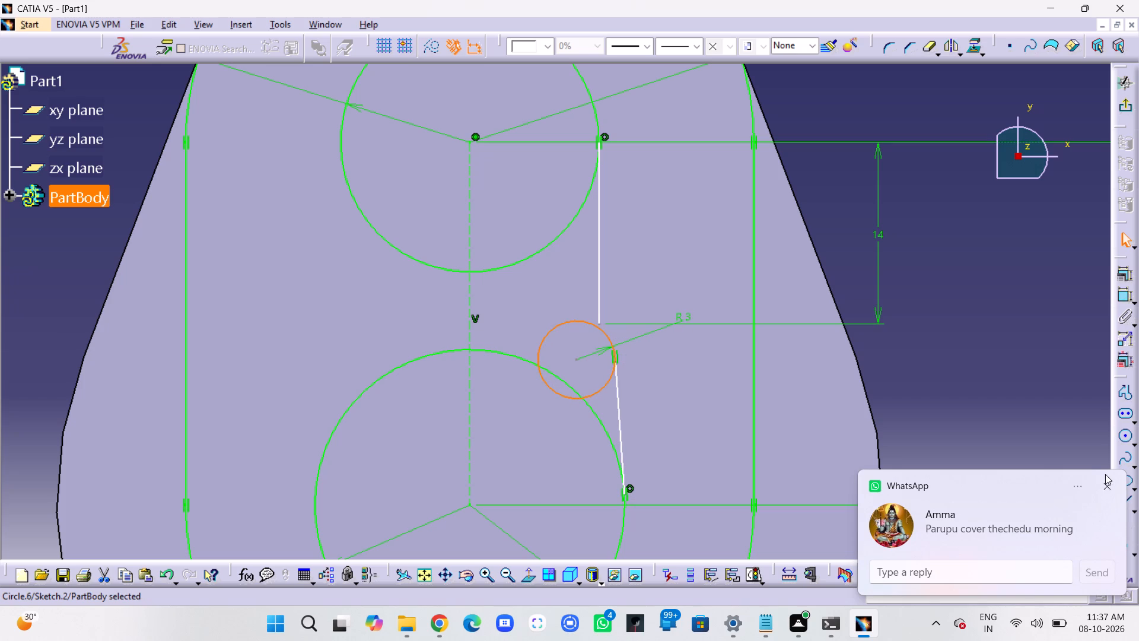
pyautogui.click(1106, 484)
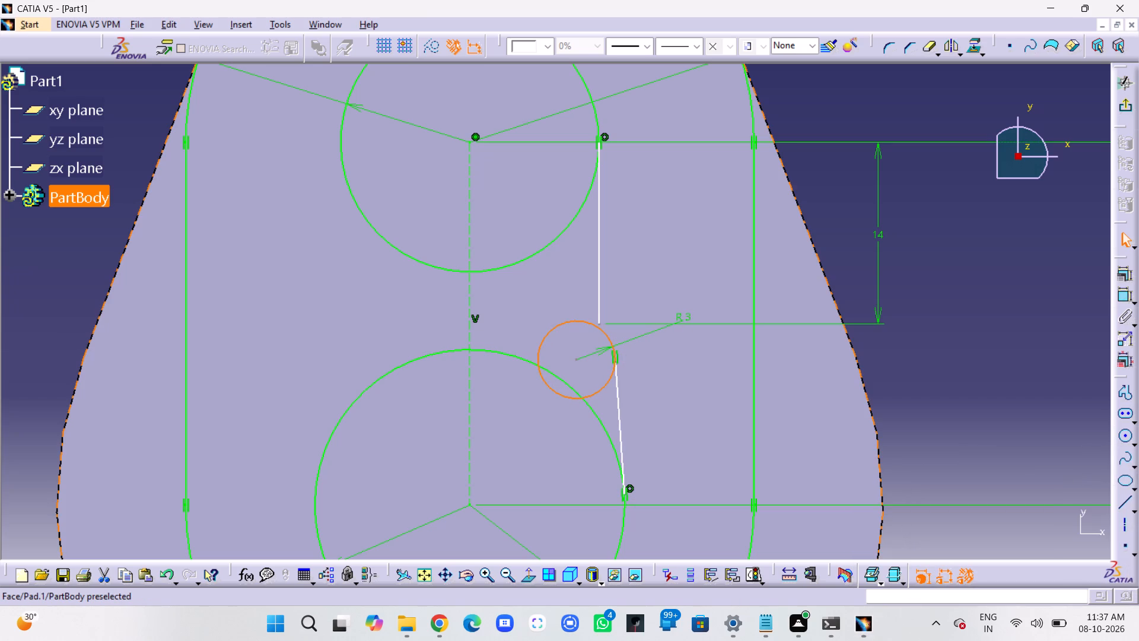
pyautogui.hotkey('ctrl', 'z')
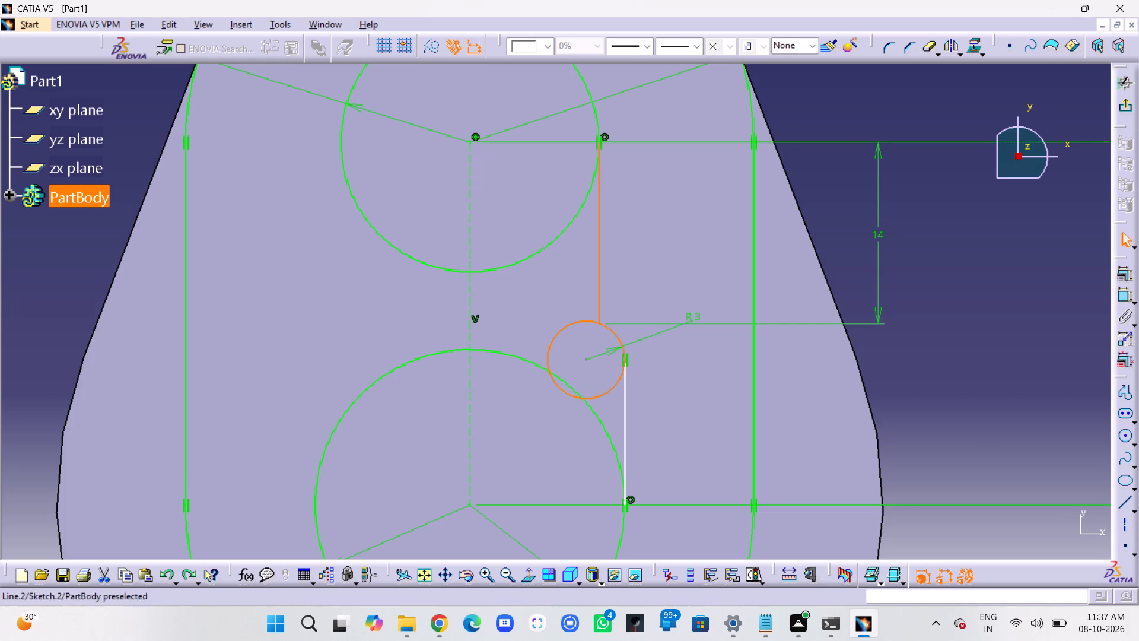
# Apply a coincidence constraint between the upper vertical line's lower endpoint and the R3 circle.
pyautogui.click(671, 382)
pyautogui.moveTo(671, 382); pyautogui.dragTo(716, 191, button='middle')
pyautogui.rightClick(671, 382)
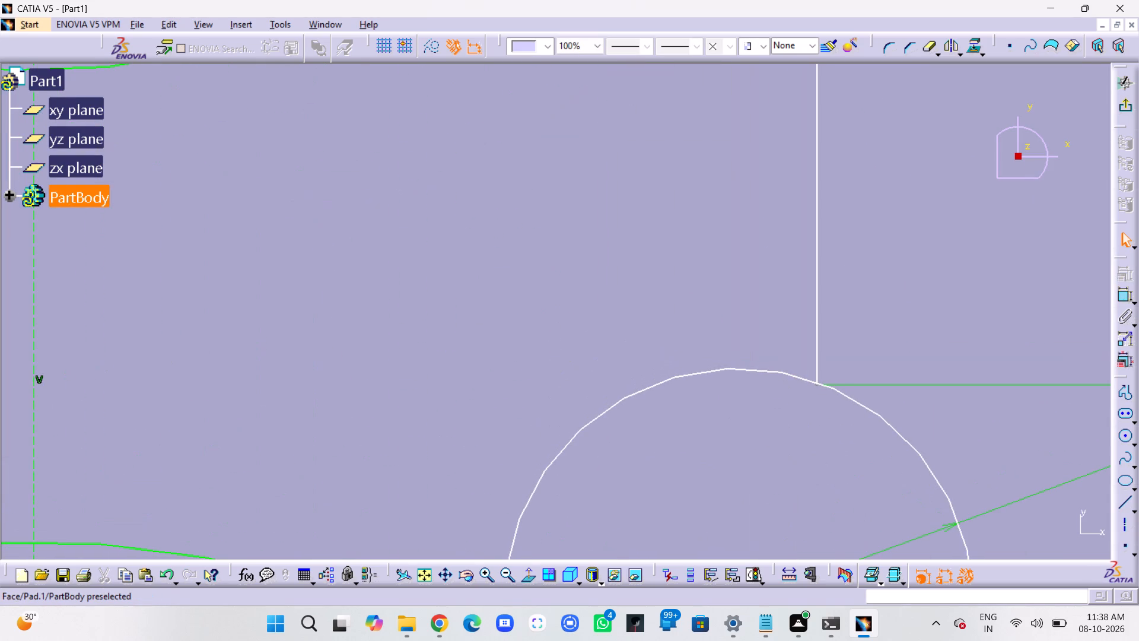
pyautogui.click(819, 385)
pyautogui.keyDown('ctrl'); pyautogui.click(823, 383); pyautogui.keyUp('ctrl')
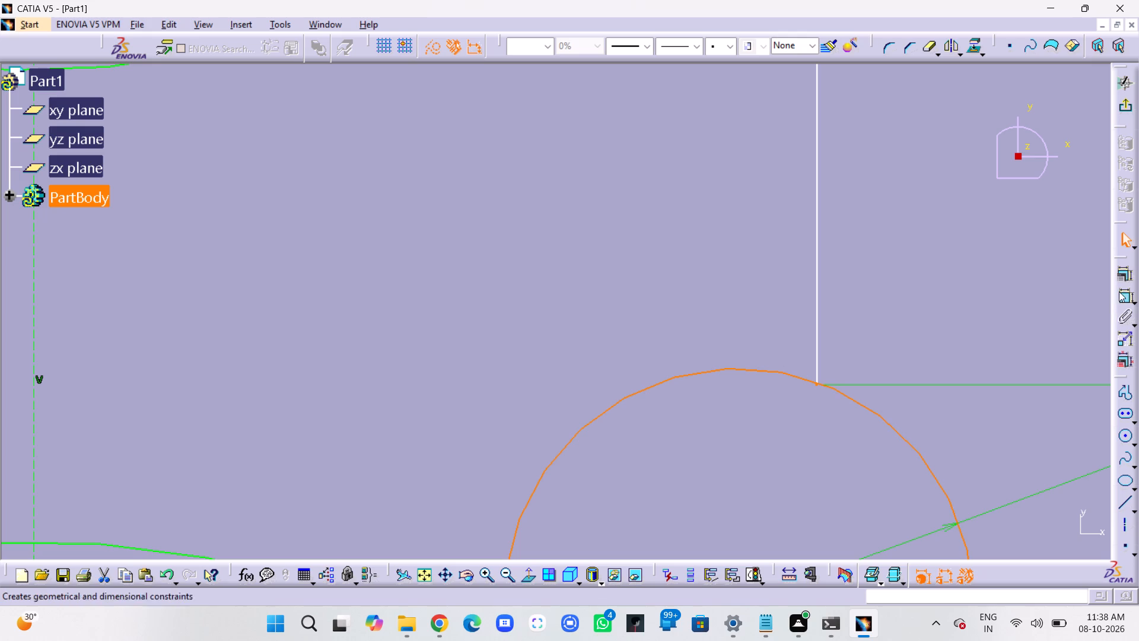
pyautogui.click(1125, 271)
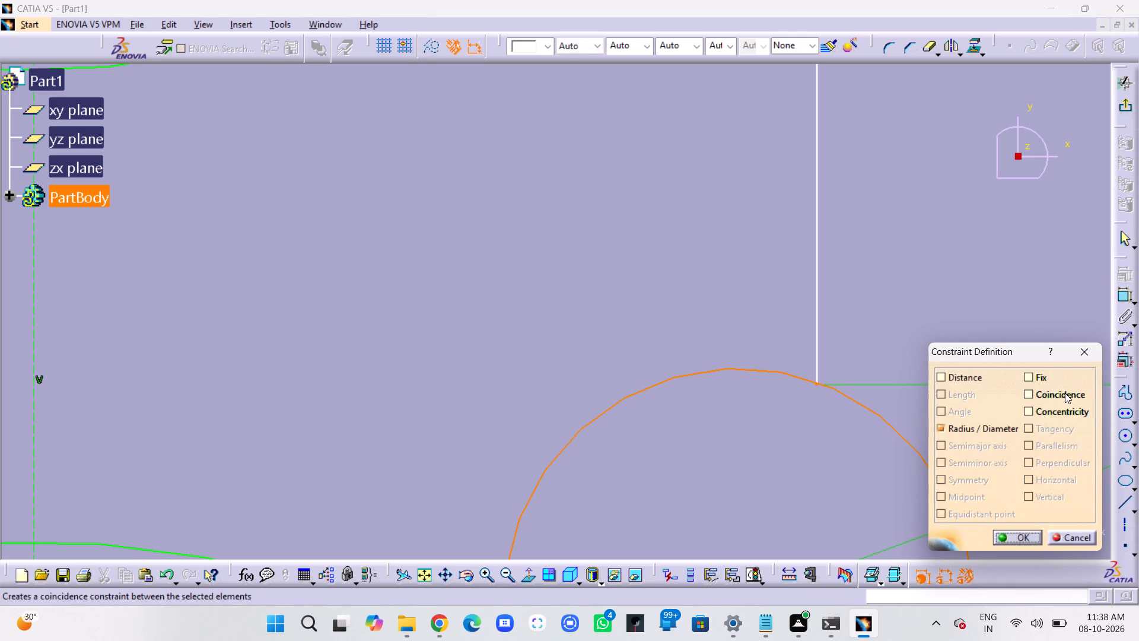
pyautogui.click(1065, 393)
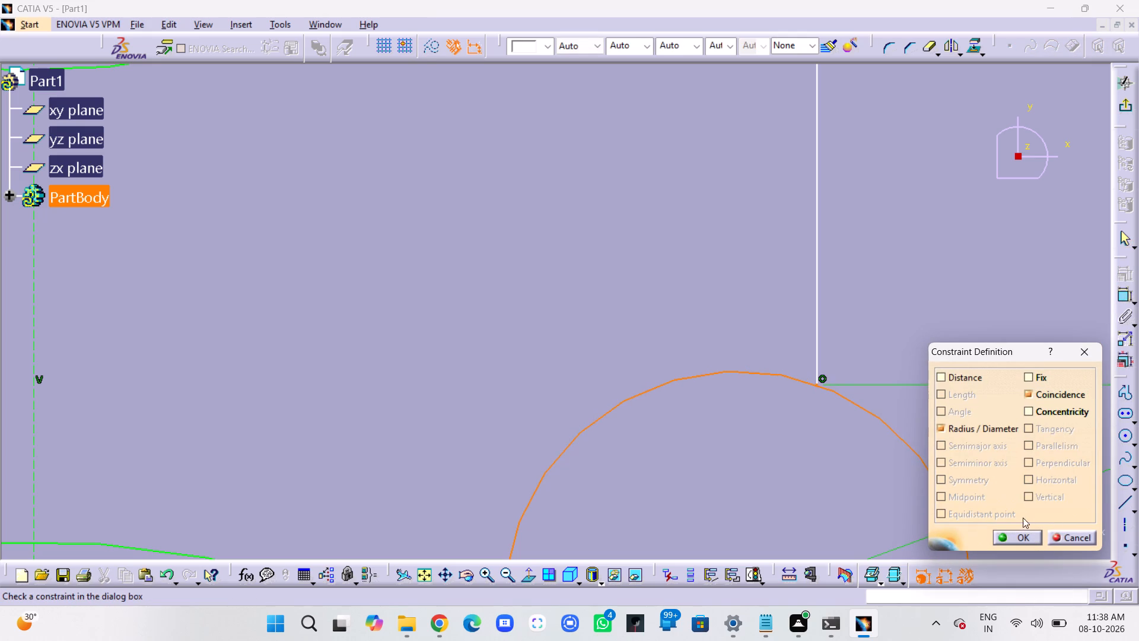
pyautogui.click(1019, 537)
# Remove the R3 circle piece by piece with Quick Trim until no arc remains between the two vertical lines.
pyautogui.moveTo(885, 290); pyautogui.dragTo(880, 433, button='middle')
pyautogui.rightClick(885, 290)
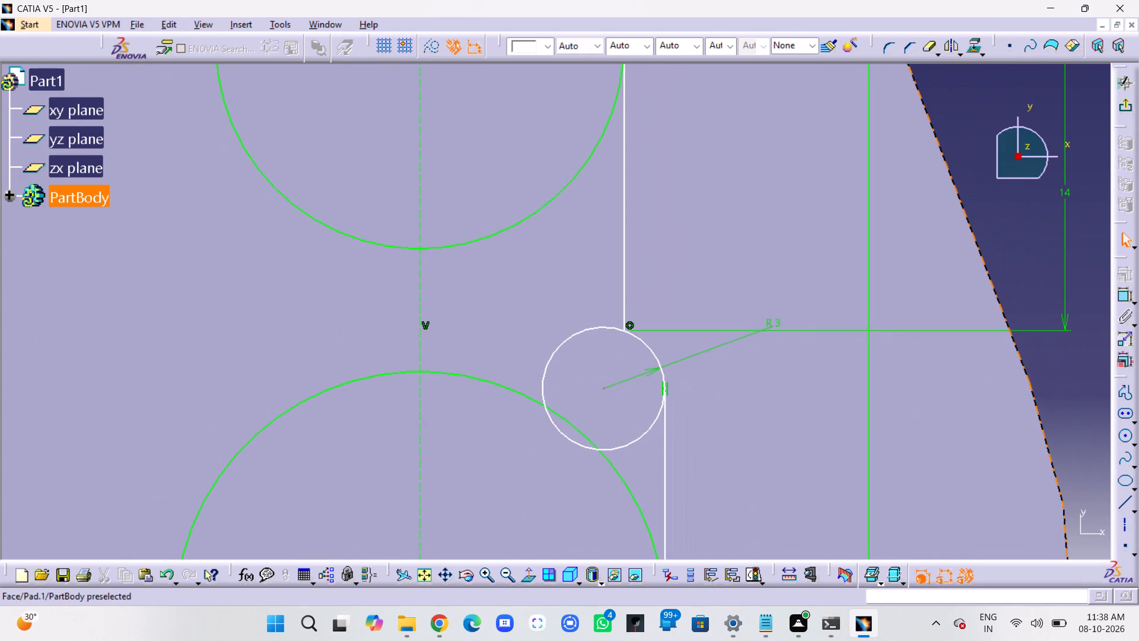
pyautogui.moveTo(714, 363); pyautogui.dragTo(760, 281, button='middle')
pyautogui.moveTo(760, 281); pyautogui.dragTo(760, 326, button='middle')
pyautogui.rightClick(760, 281)
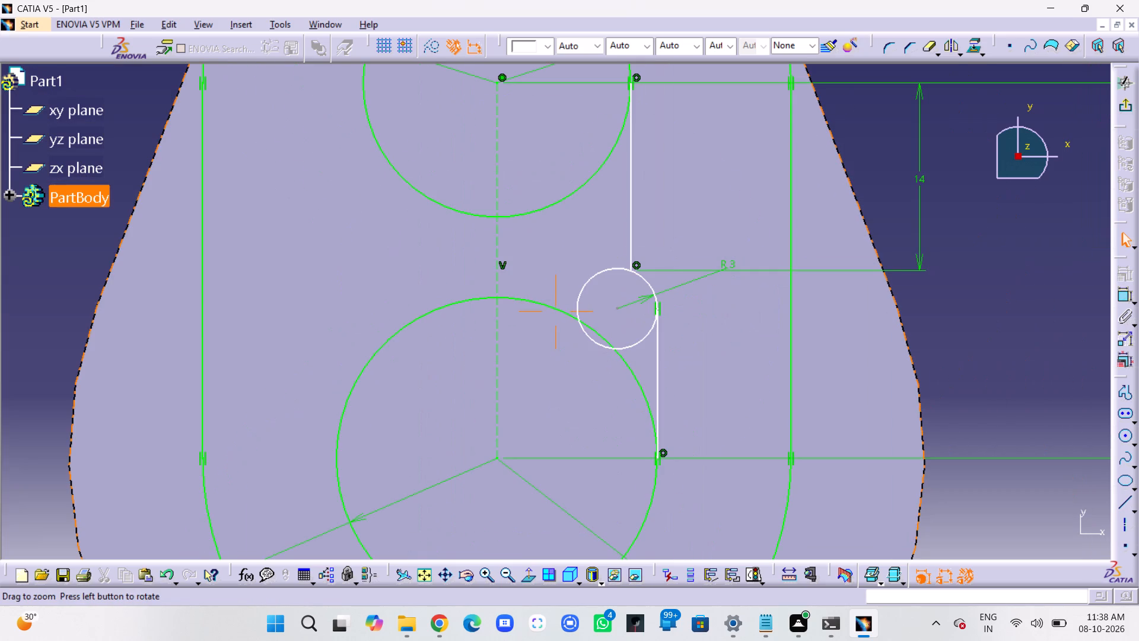
pyautogui.moveTo(760, 326); pyautogui.dragTo(760, 326, button='middle')
pyautogui.click(927, 45)
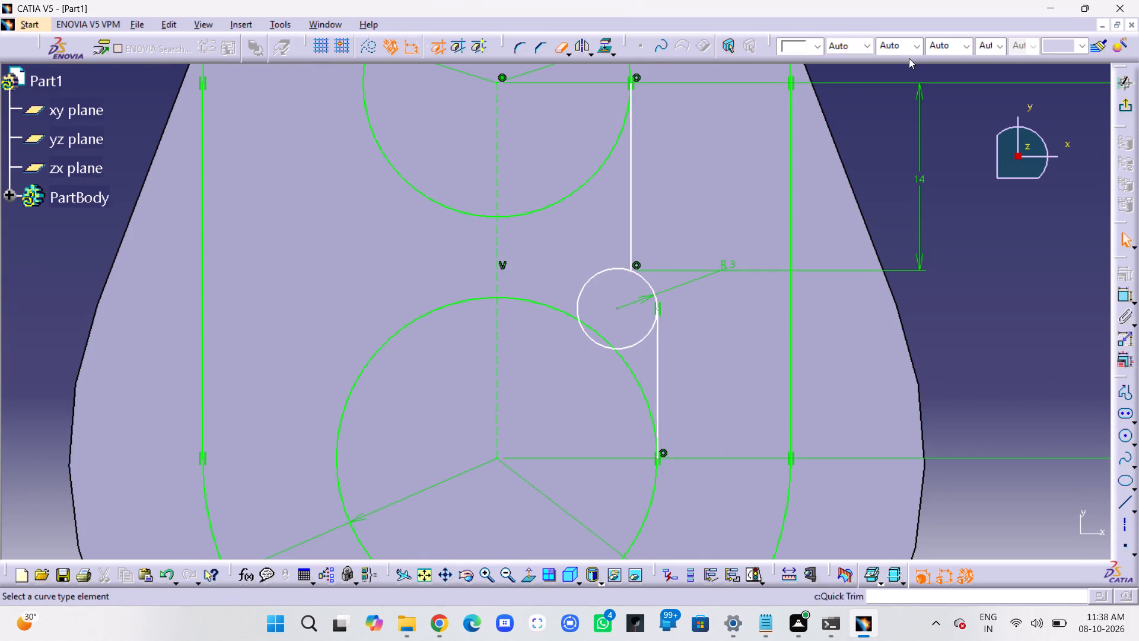
pyautogui.click(591, 282)
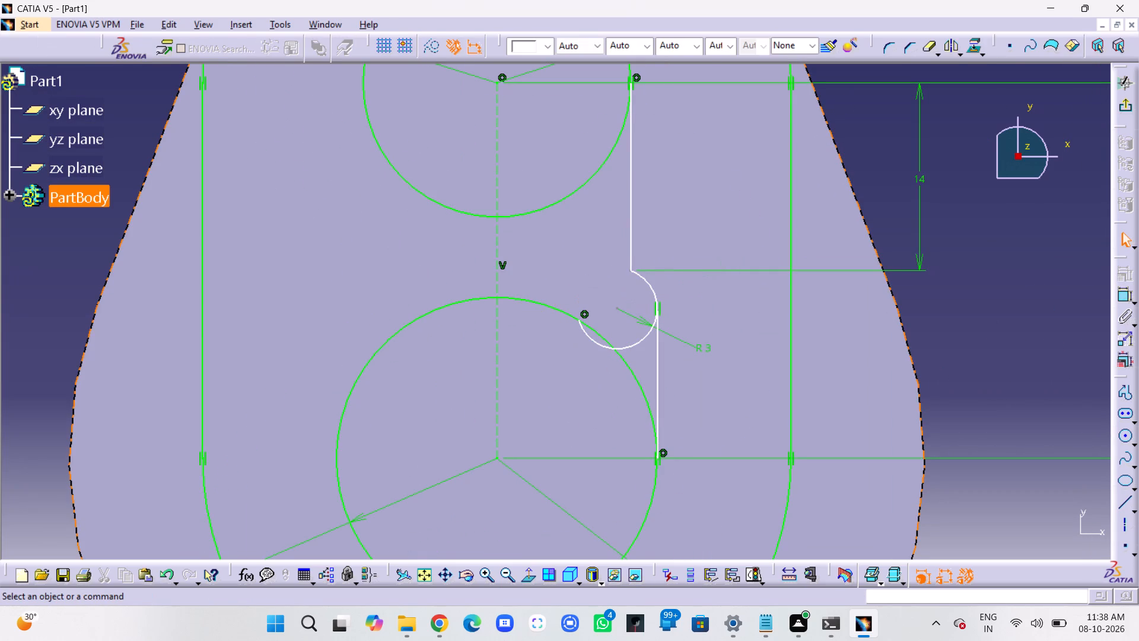
pyautogui.click(928, 47)
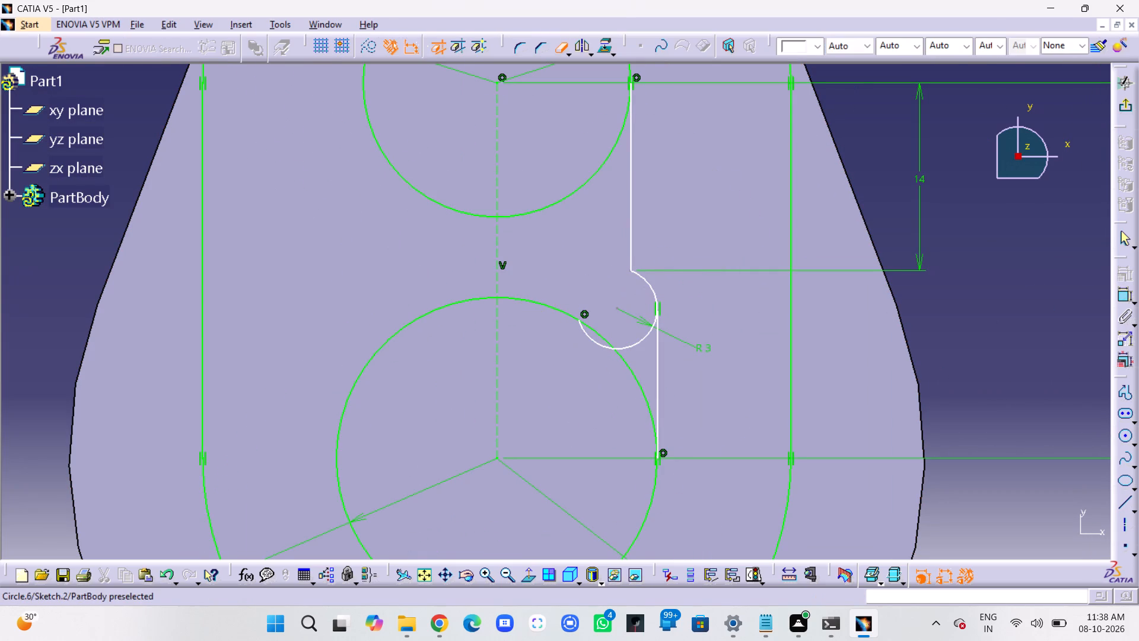
pyautogui.click(594, 342)
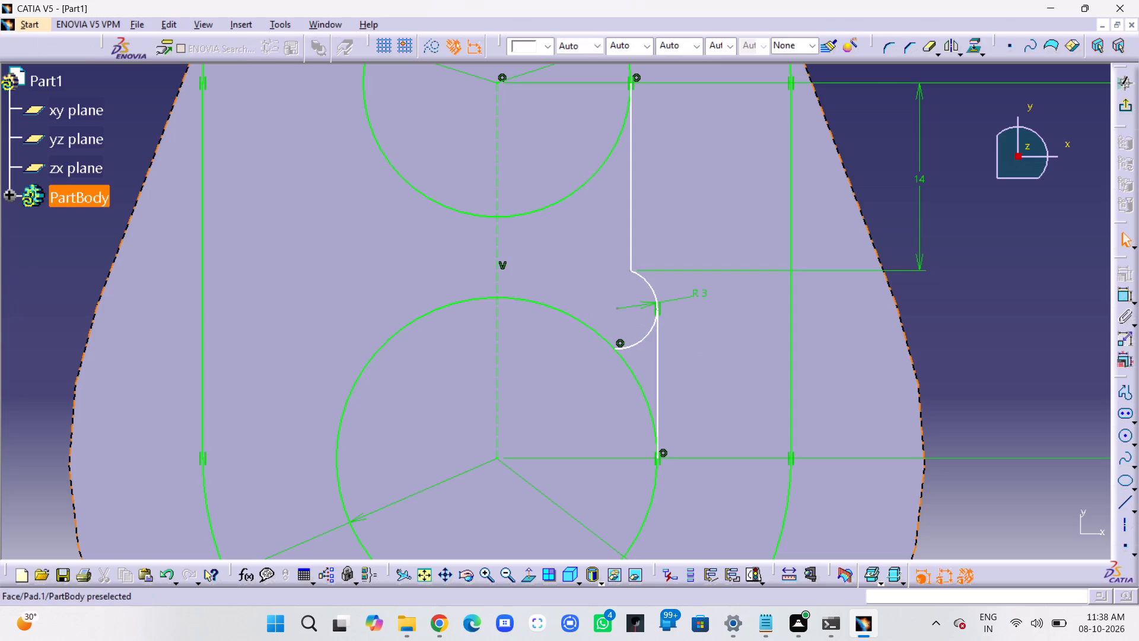
pyautogui.click(926, 49)
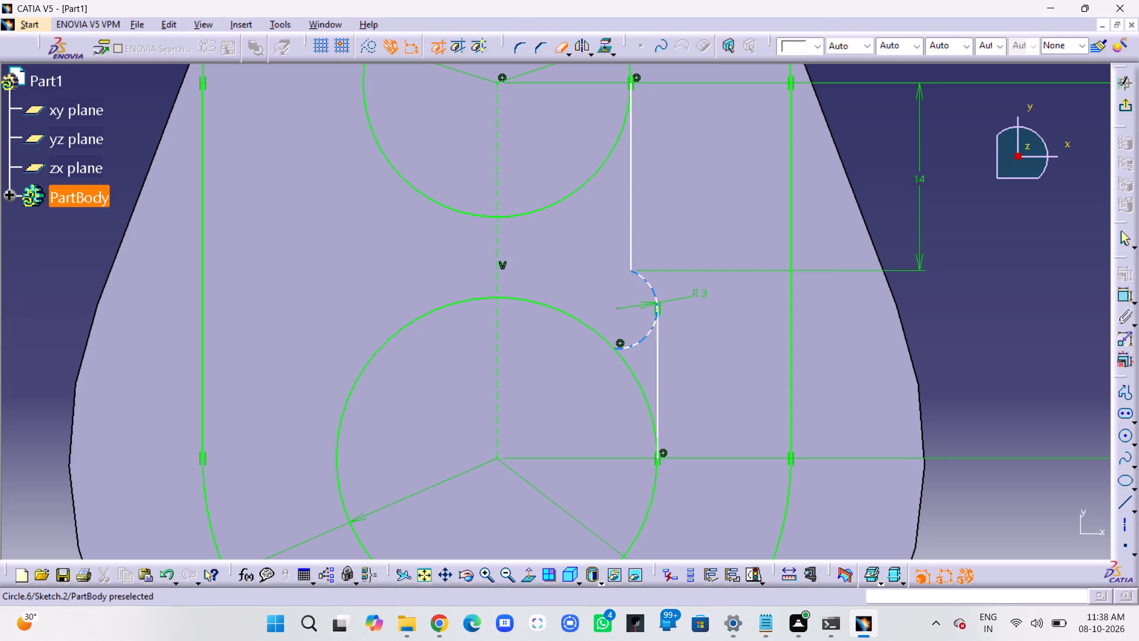
pyautogui.click(640, 344)
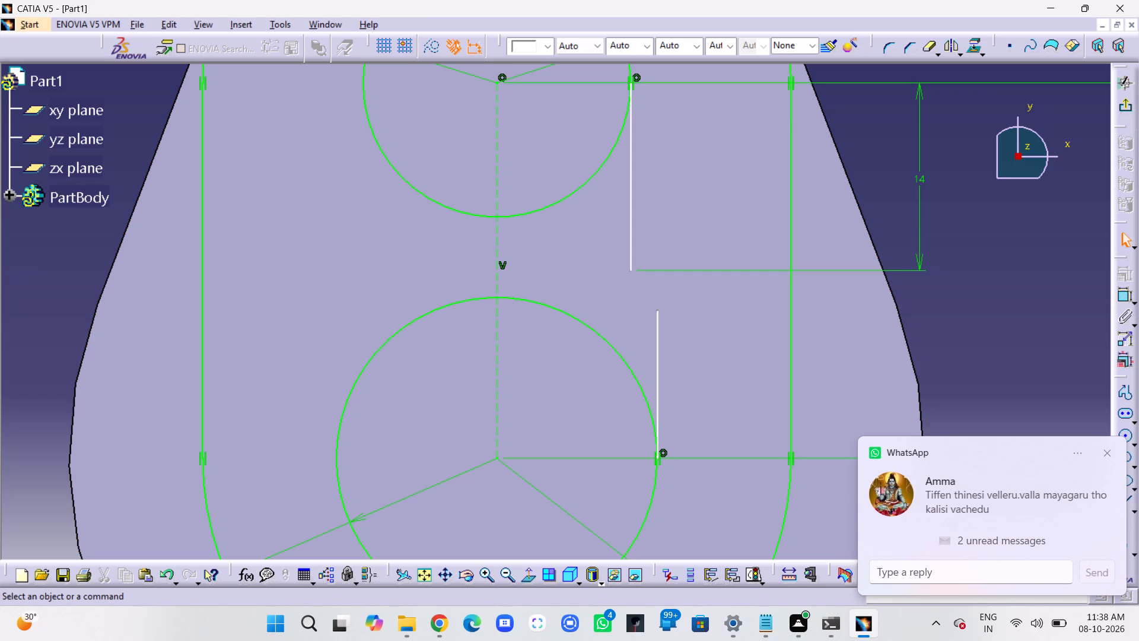
pyautogui.click(1105, 450)
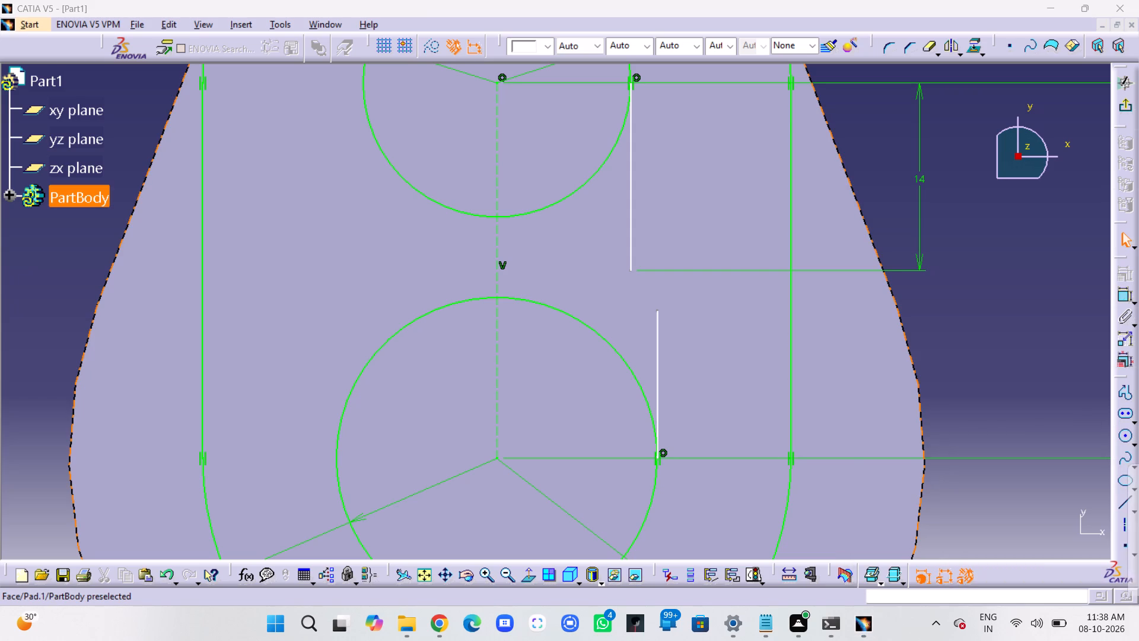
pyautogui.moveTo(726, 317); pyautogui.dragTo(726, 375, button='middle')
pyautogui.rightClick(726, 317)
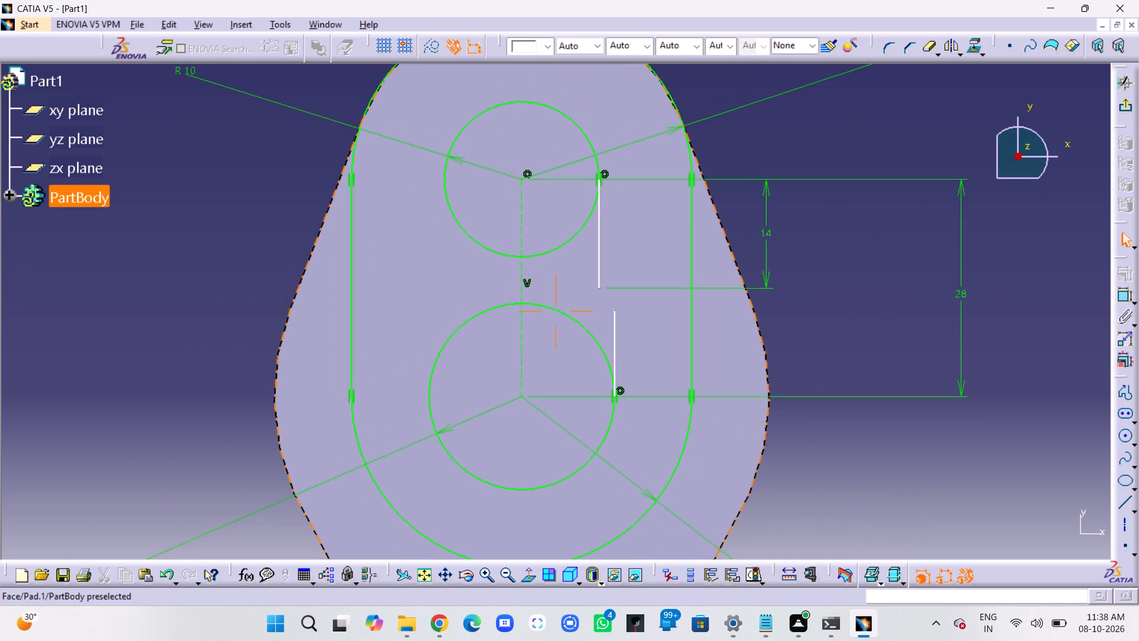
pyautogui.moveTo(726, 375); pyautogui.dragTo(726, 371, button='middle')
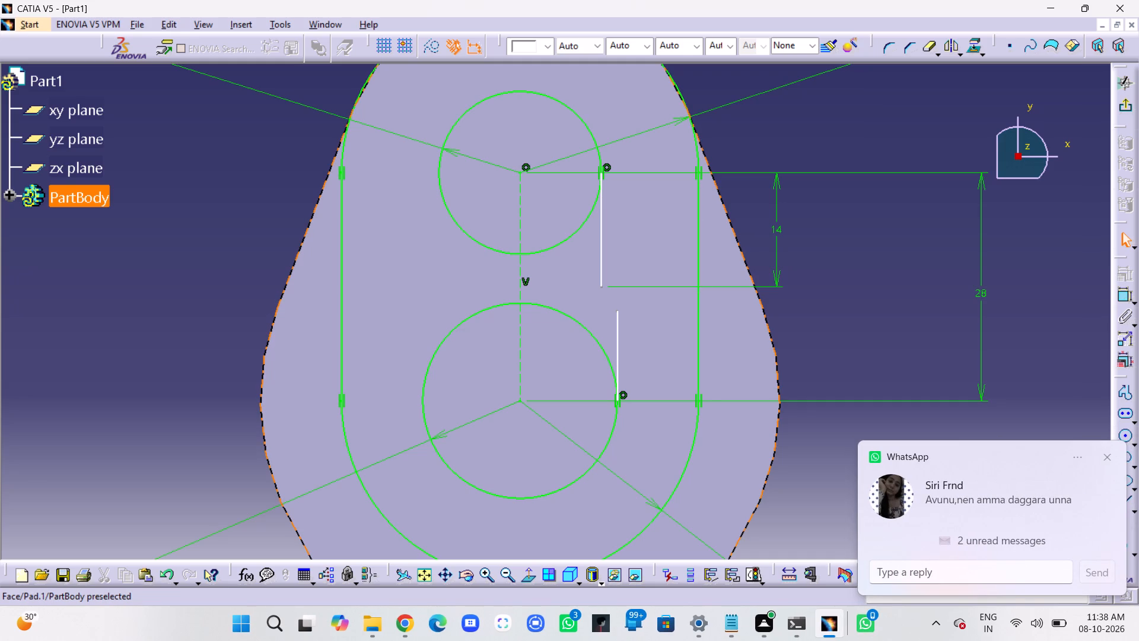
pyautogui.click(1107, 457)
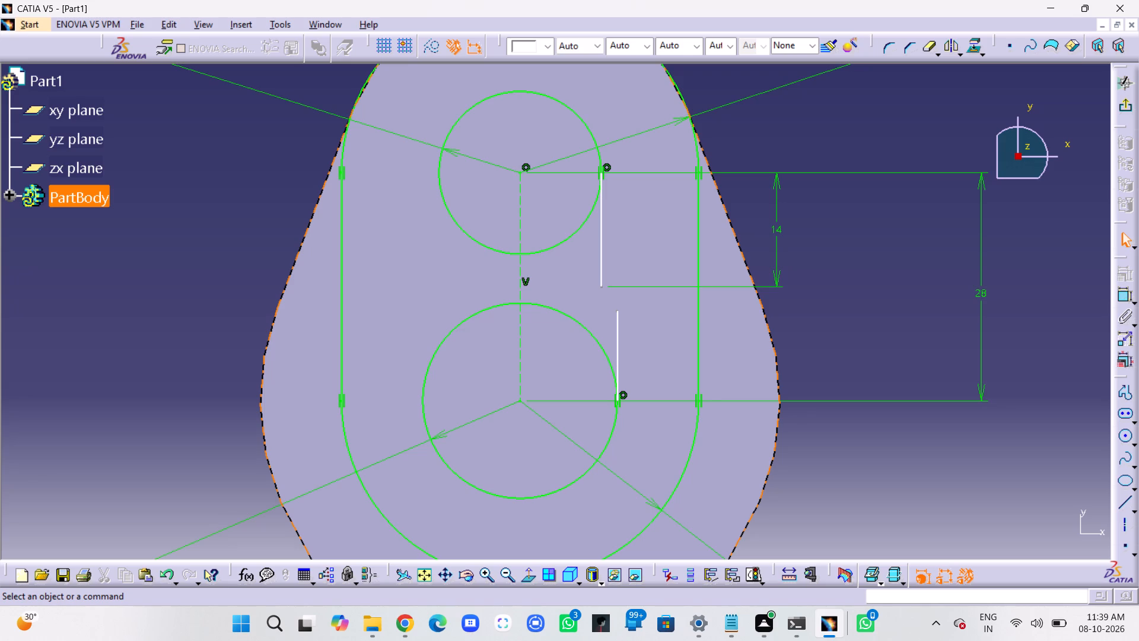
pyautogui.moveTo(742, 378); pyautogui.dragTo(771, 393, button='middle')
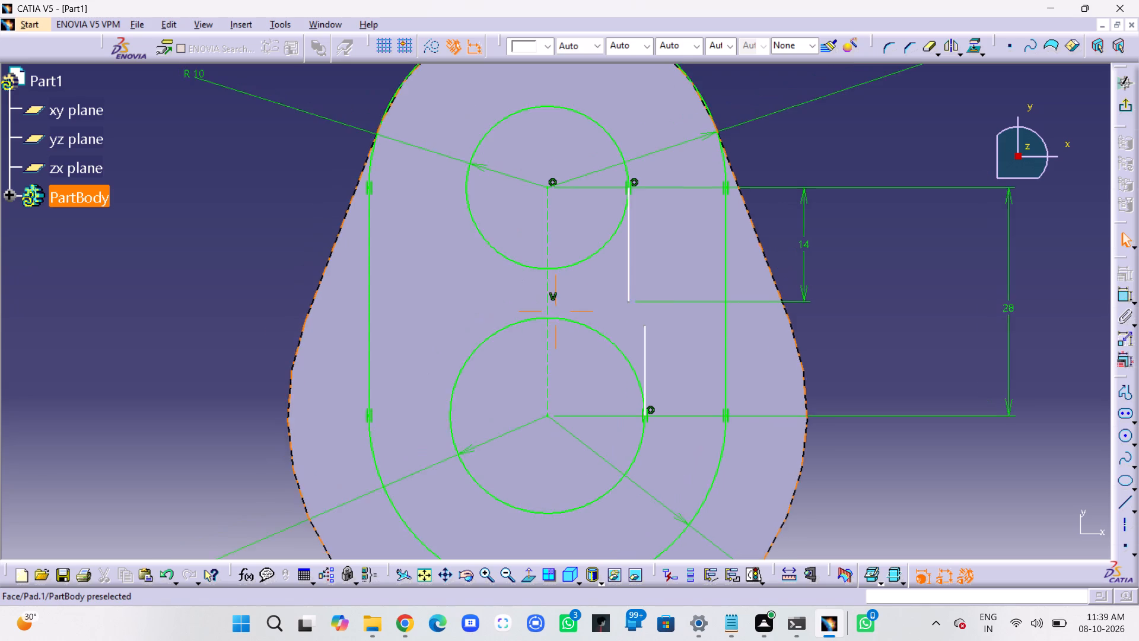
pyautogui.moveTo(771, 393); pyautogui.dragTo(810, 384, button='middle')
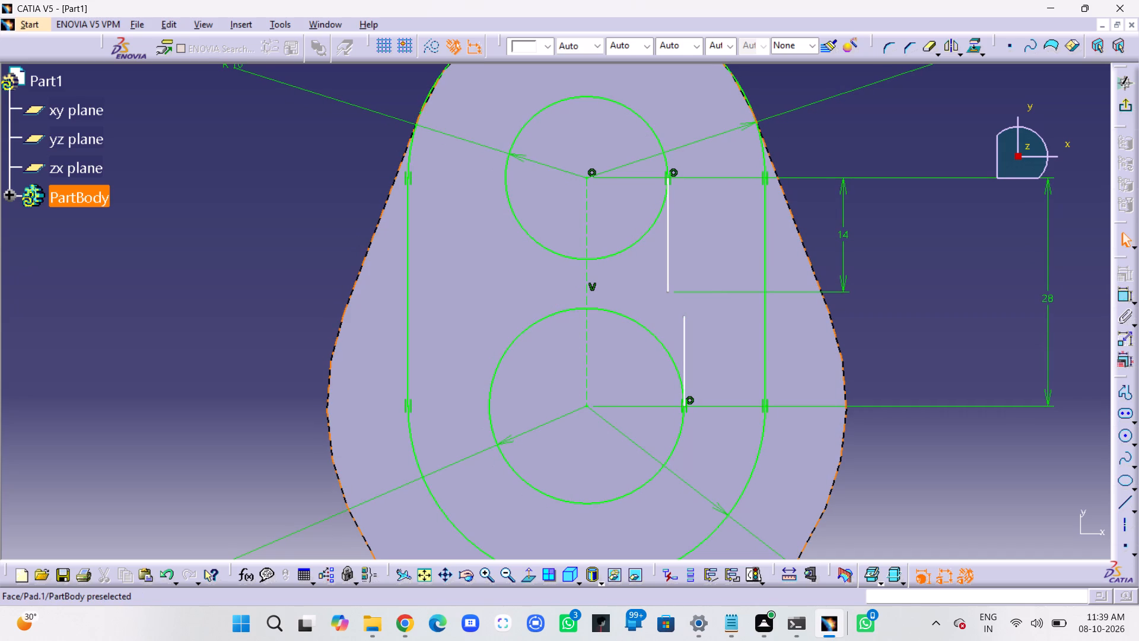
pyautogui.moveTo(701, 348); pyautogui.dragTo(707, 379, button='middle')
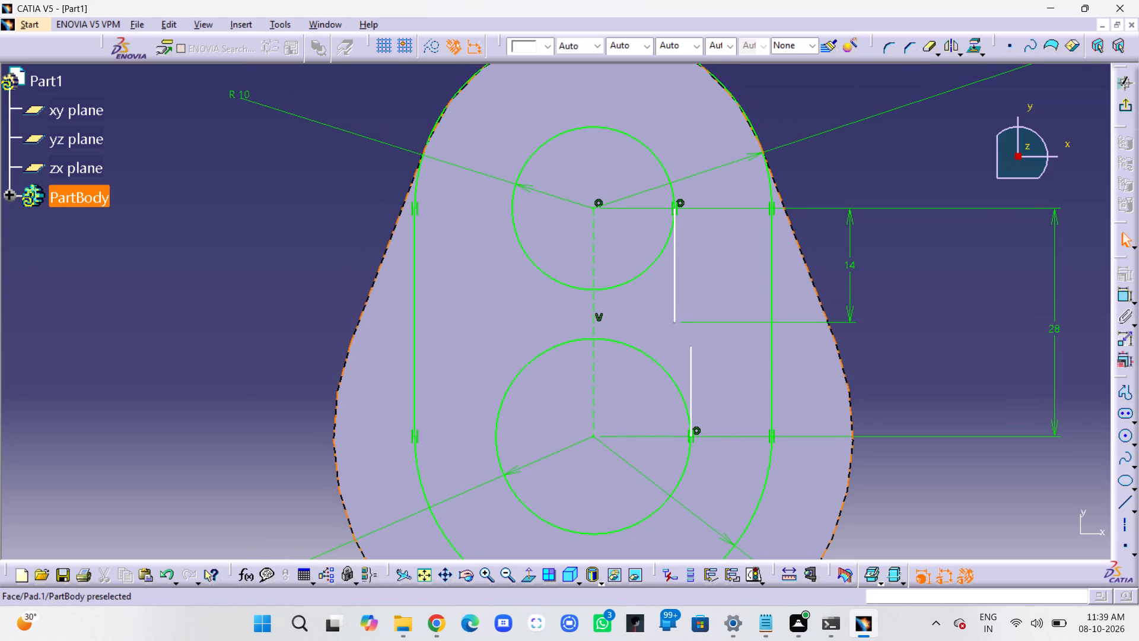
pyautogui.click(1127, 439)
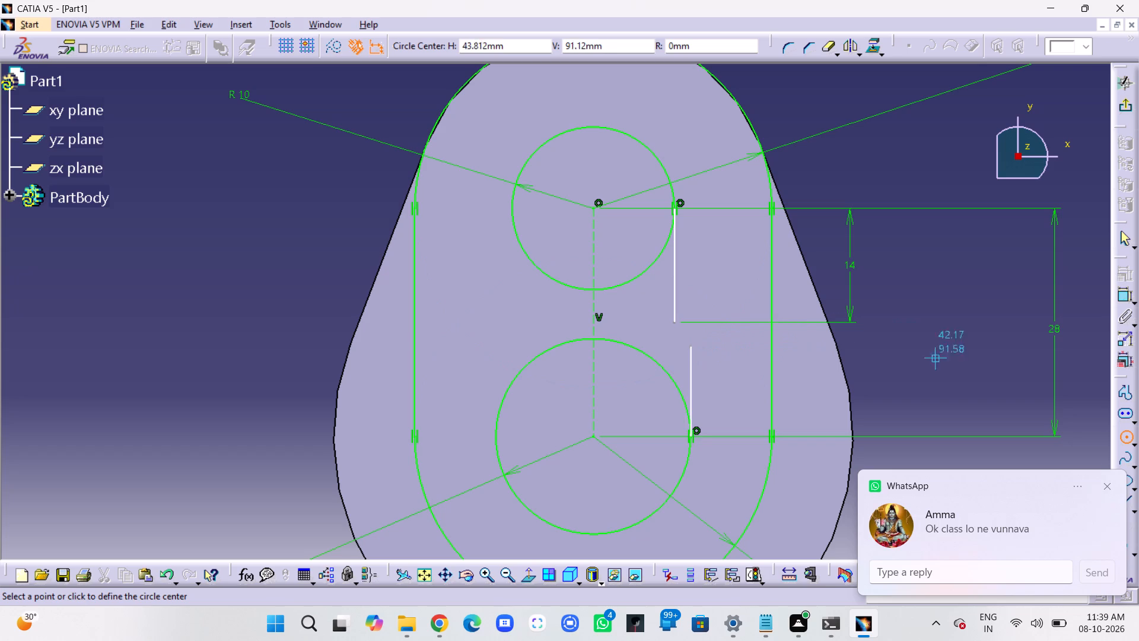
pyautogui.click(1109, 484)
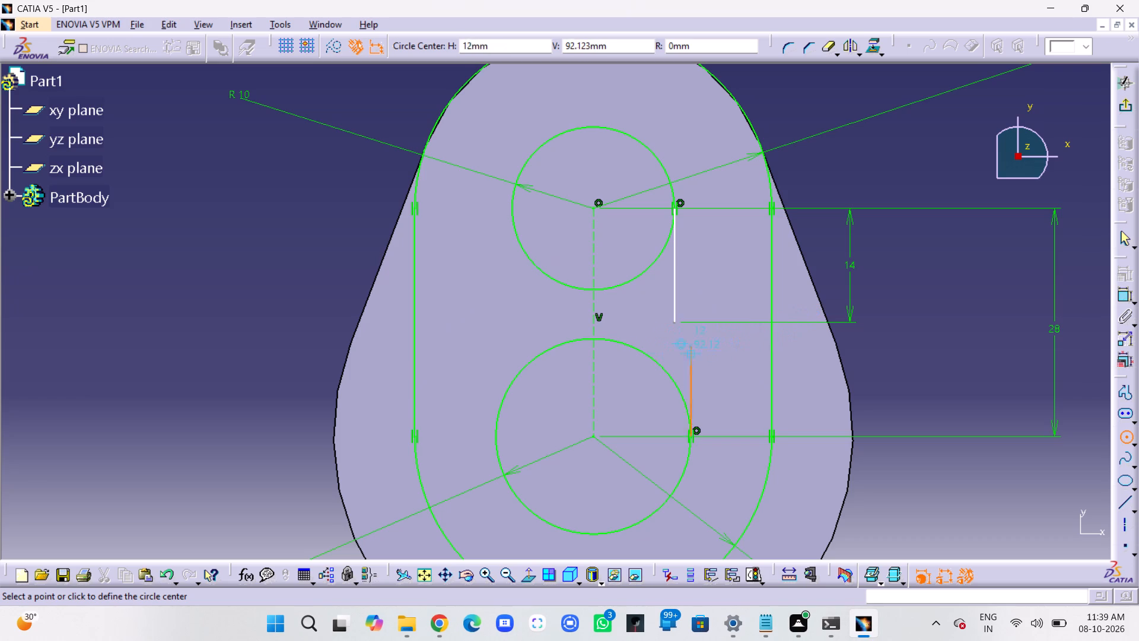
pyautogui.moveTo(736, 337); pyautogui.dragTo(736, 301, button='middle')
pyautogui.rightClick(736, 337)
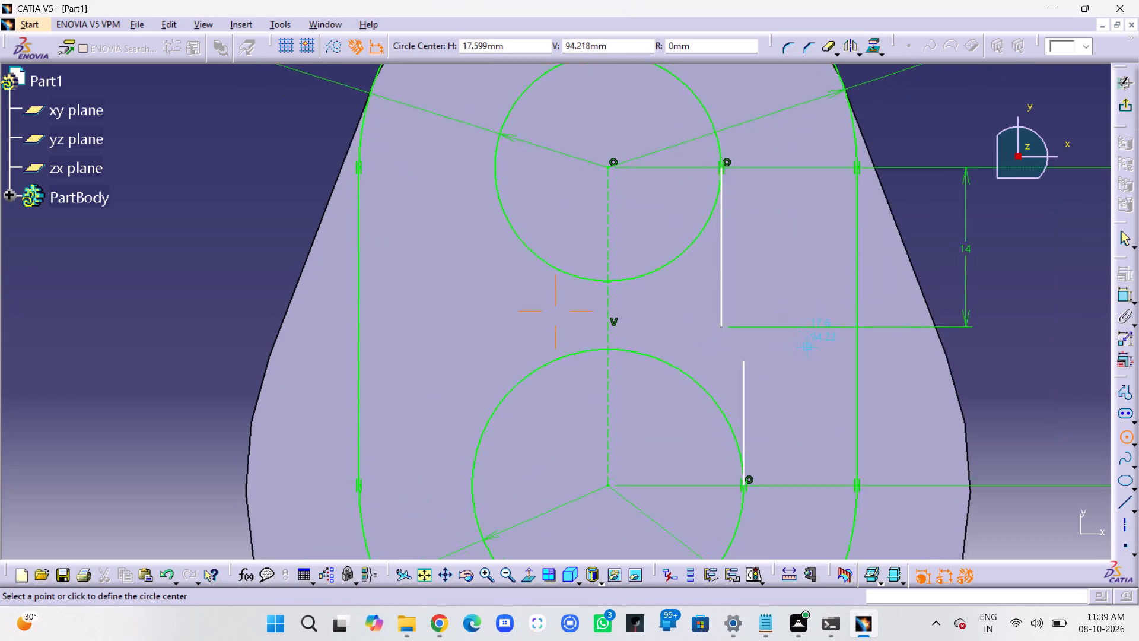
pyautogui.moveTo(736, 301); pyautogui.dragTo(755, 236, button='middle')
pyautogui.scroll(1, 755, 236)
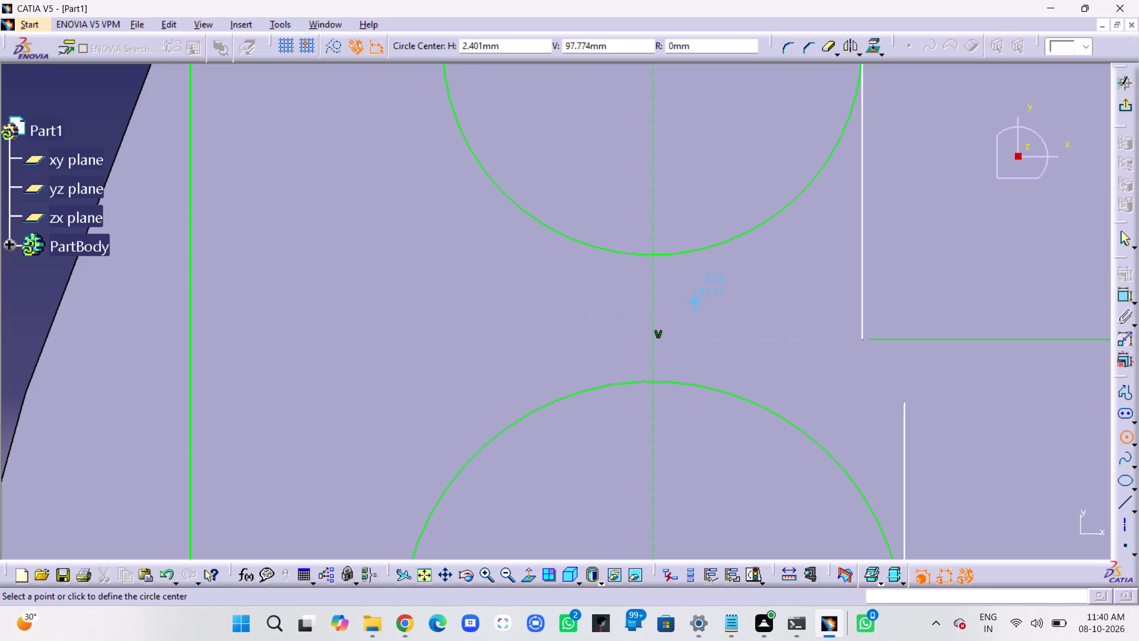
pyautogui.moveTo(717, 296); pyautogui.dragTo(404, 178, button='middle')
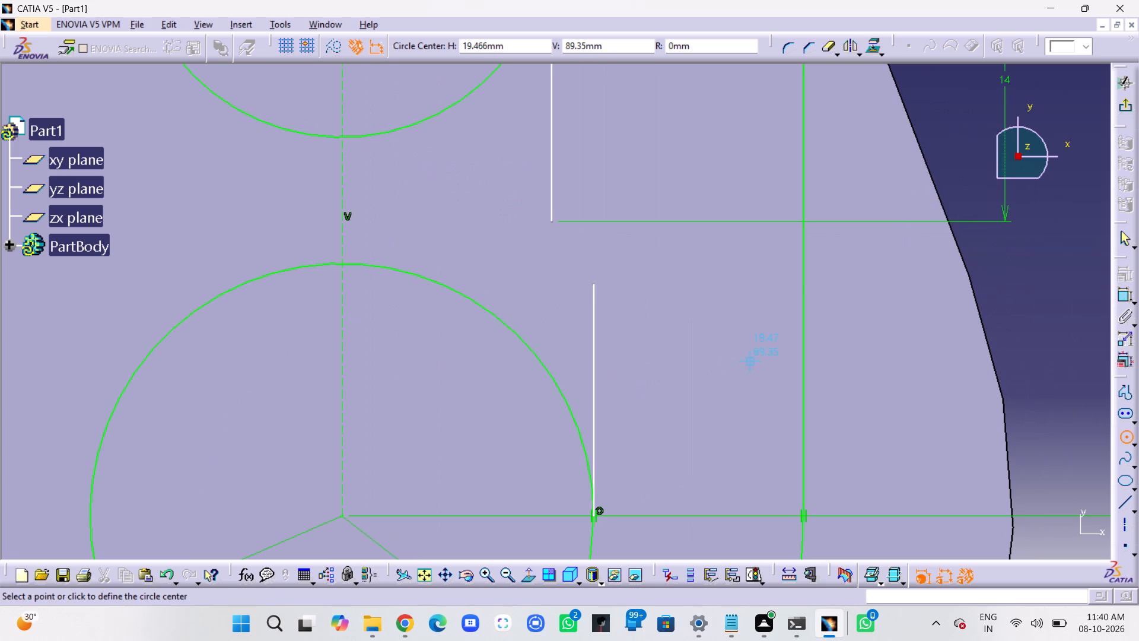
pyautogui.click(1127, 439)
# Draw a three-point circle of about 3.25 mm radius through the upper vertical line's lower endpoint and the lower vertical line's upper endpoint.
pyautogui.click(1135, 442)
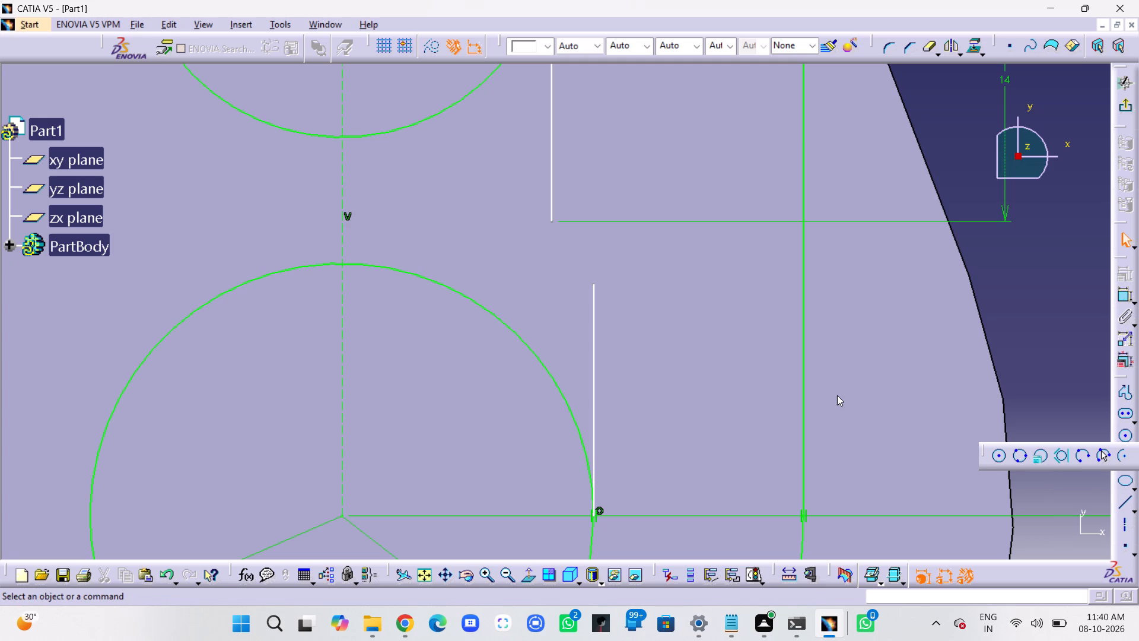
pyautogui.moveTo(870, 382); pyautogui.dragTo(888, 296, button='middle')
pyautogui.moveTo(770, 305); pyautogui.dragTo(789, 249, button='middle')
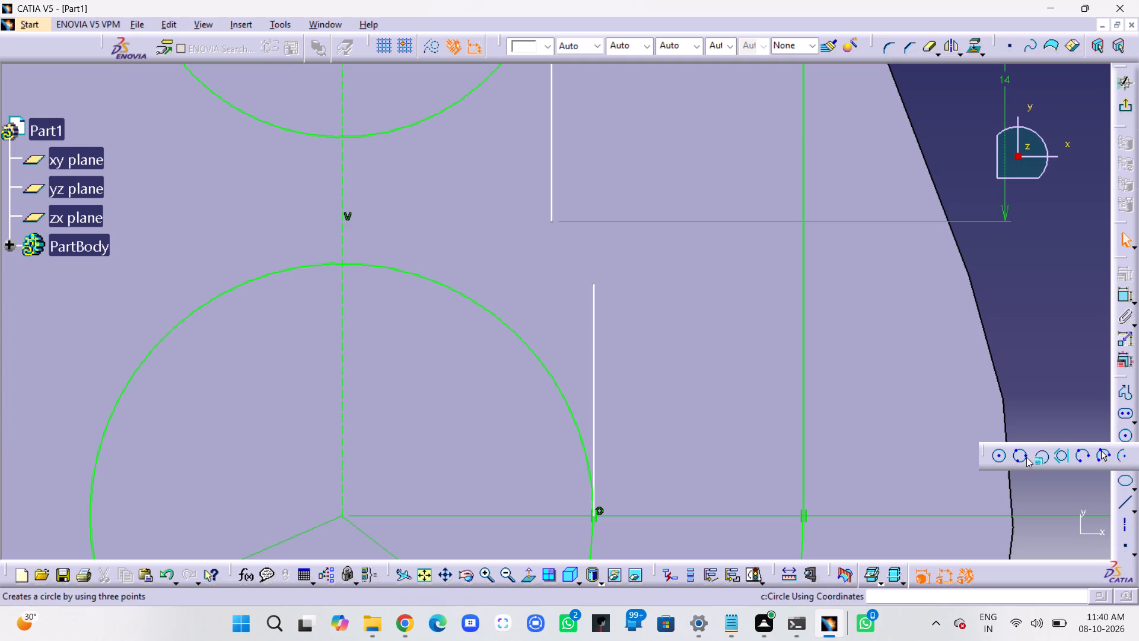
pyautogui.click(1020, 456)
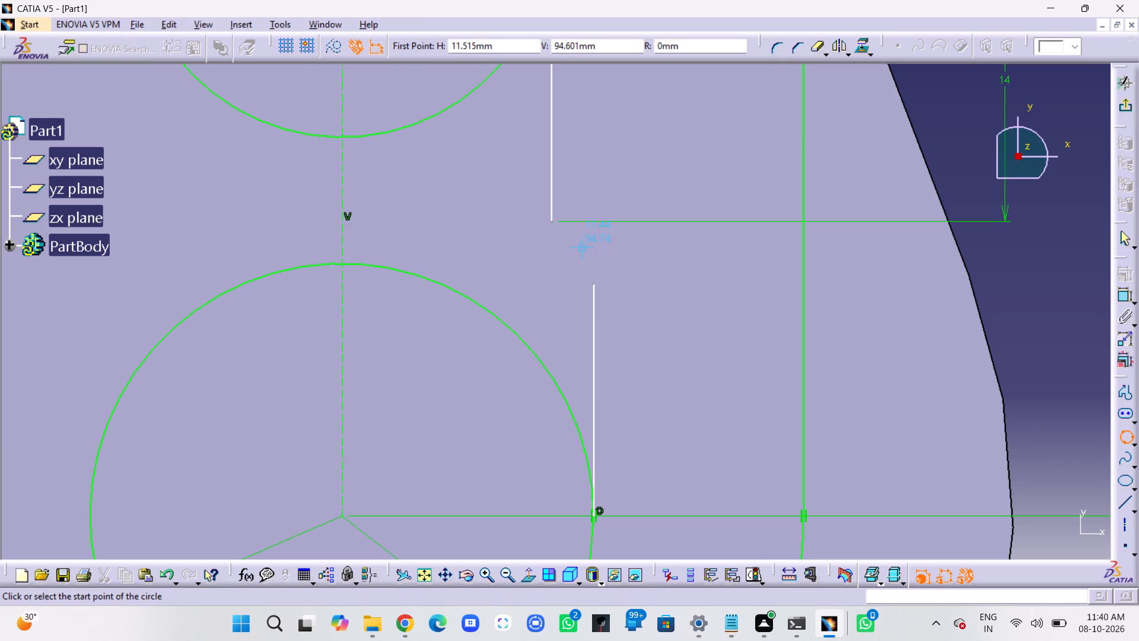
pyautogui.click(551, 221)
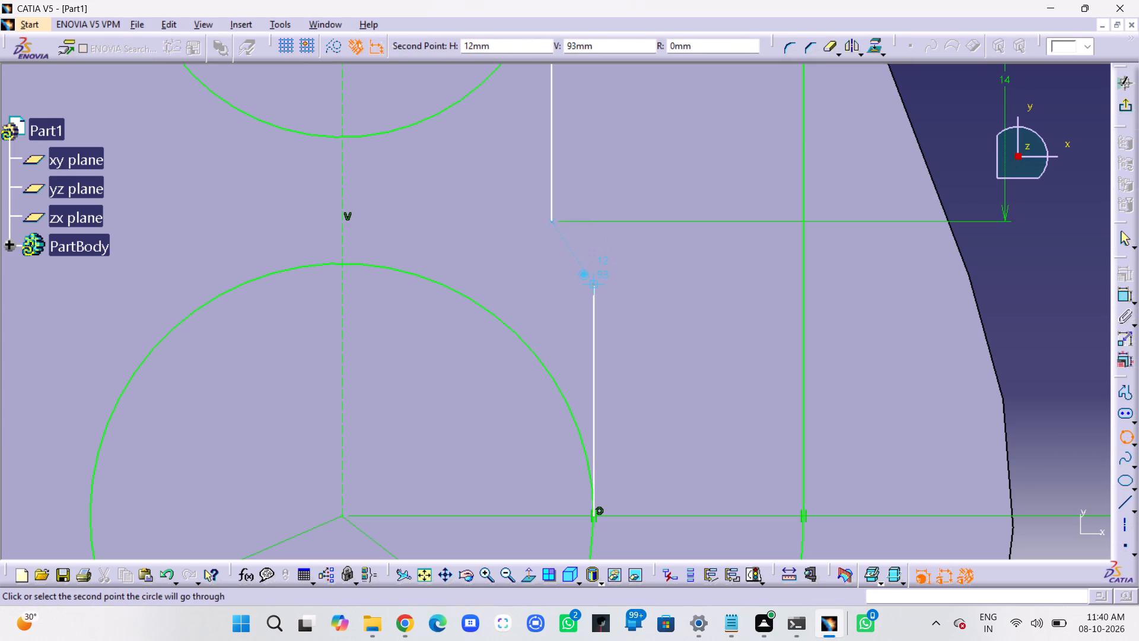
pyautogui.click(592, 287)
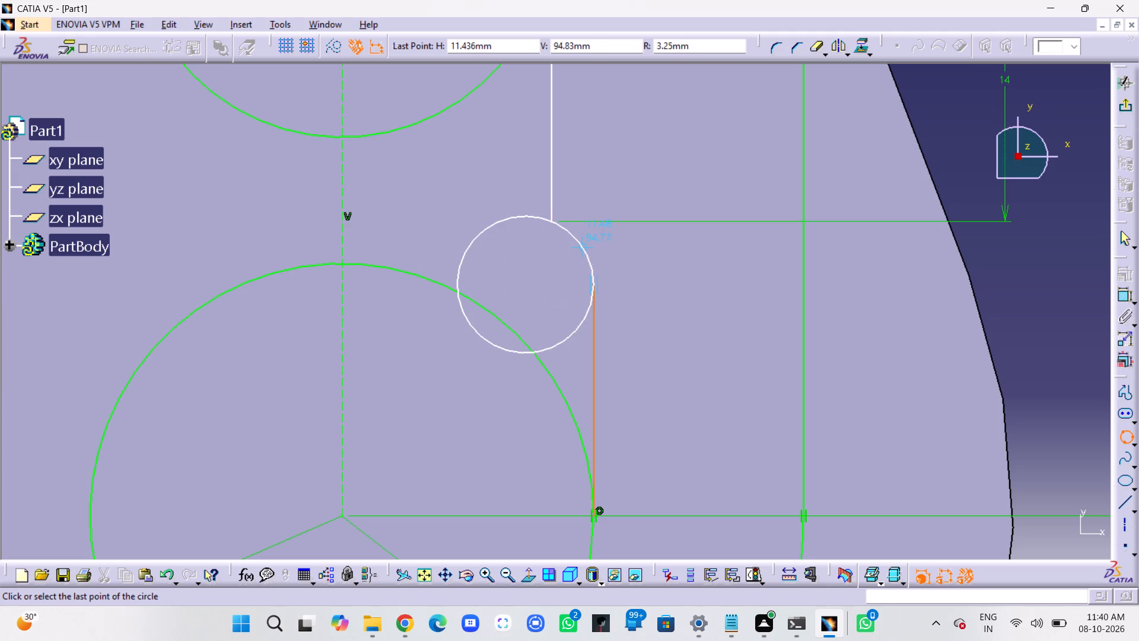
pyautogui.click(583, 246)
# Dimension the new circle's radius and set it to 3 mm.
pyautogui.click(1126, 296)
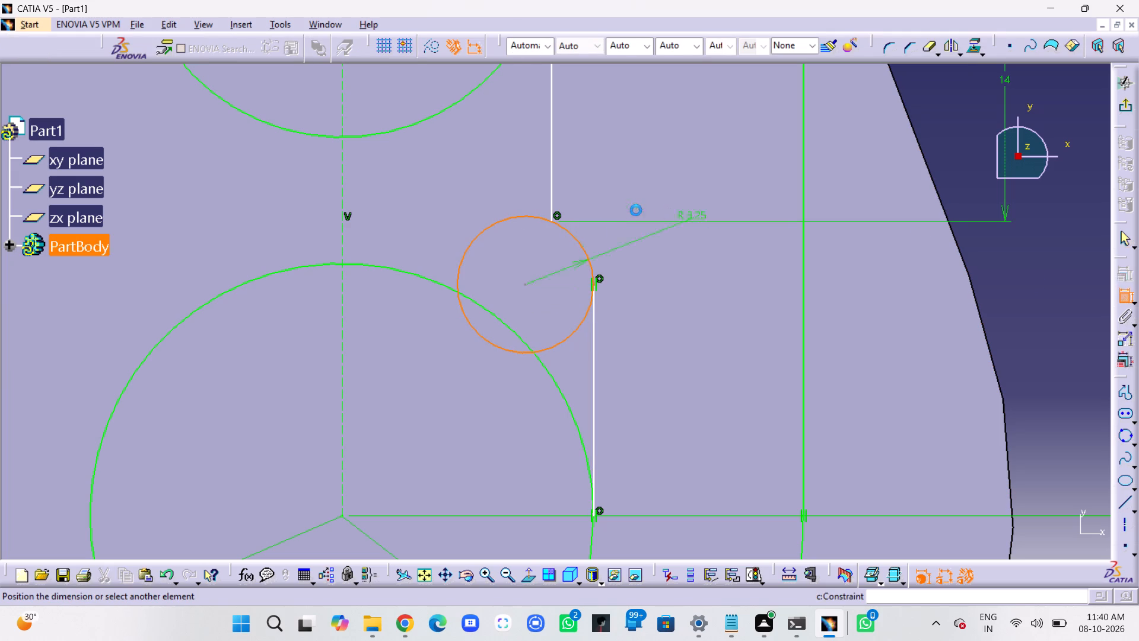
pyautogui.click(648, 205)
pyautogui.doubleClick(662, 201)
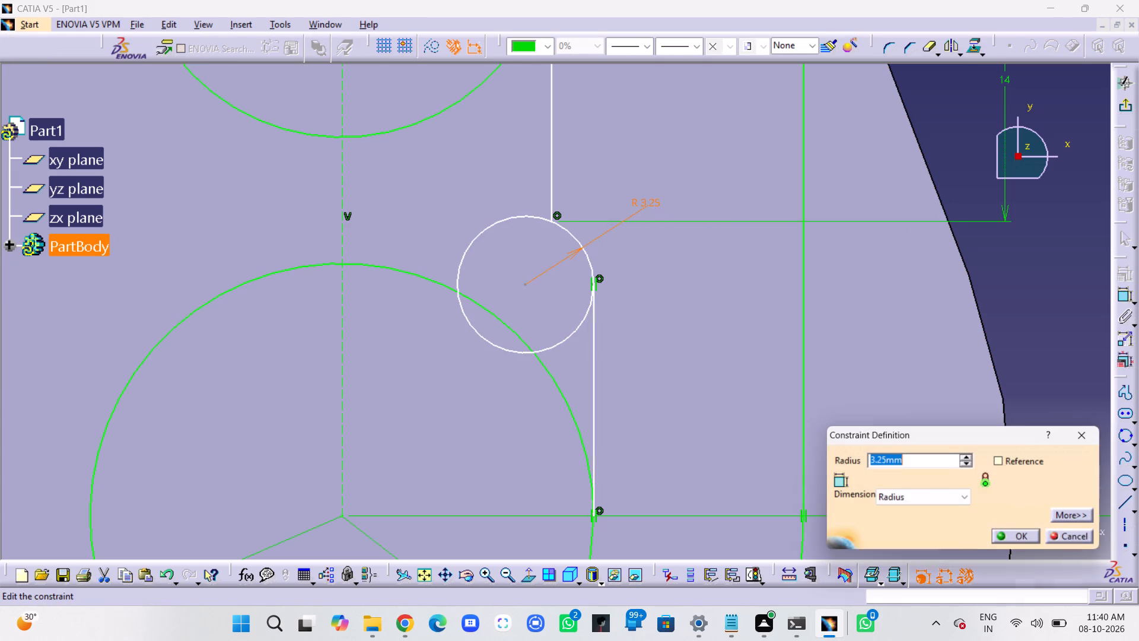
pyautogui.press('3')
pyautogui.press('Return')
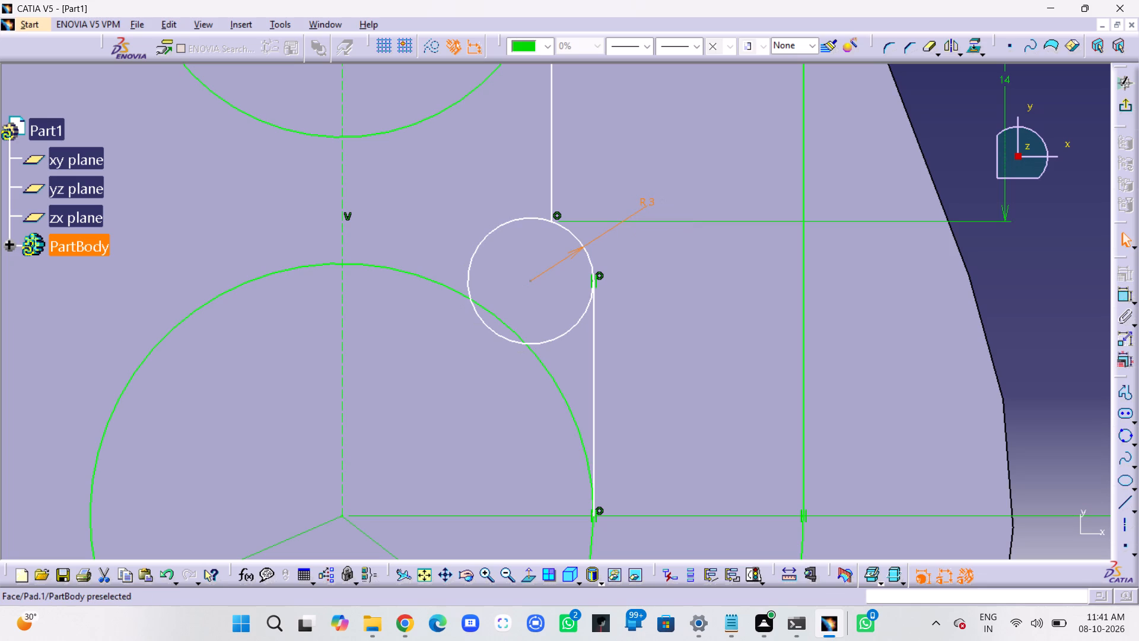
pyautogui.click(711, 267)
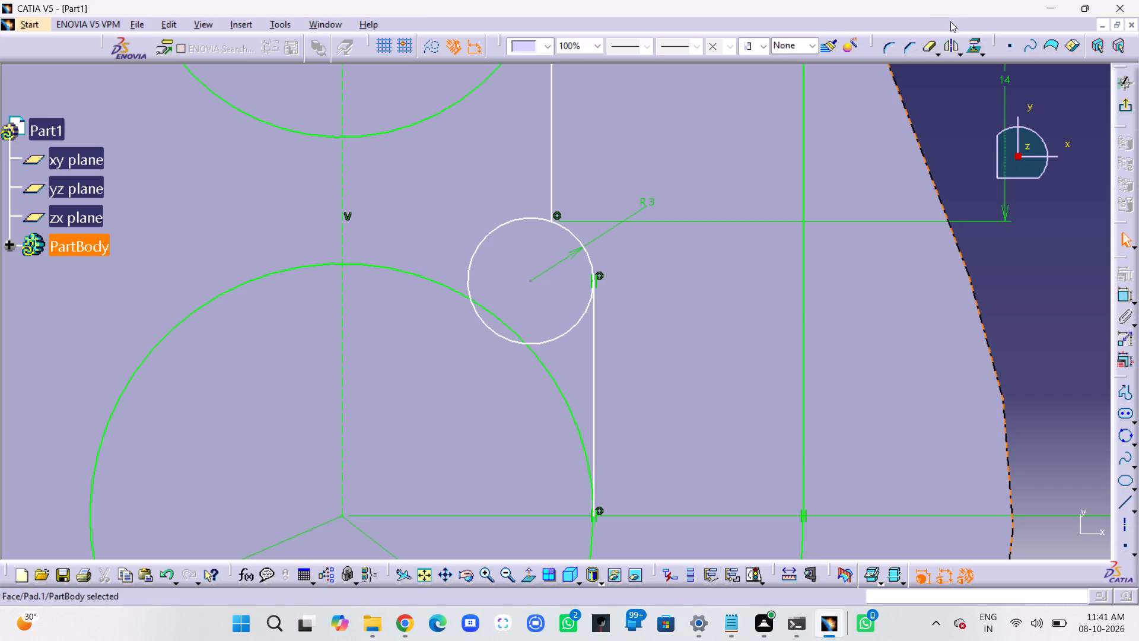
# Trim the R3 circle with Quick Trim, leaving only the arc that joins the upper and lower vertical lines.
pyautogui.click(928, 47)
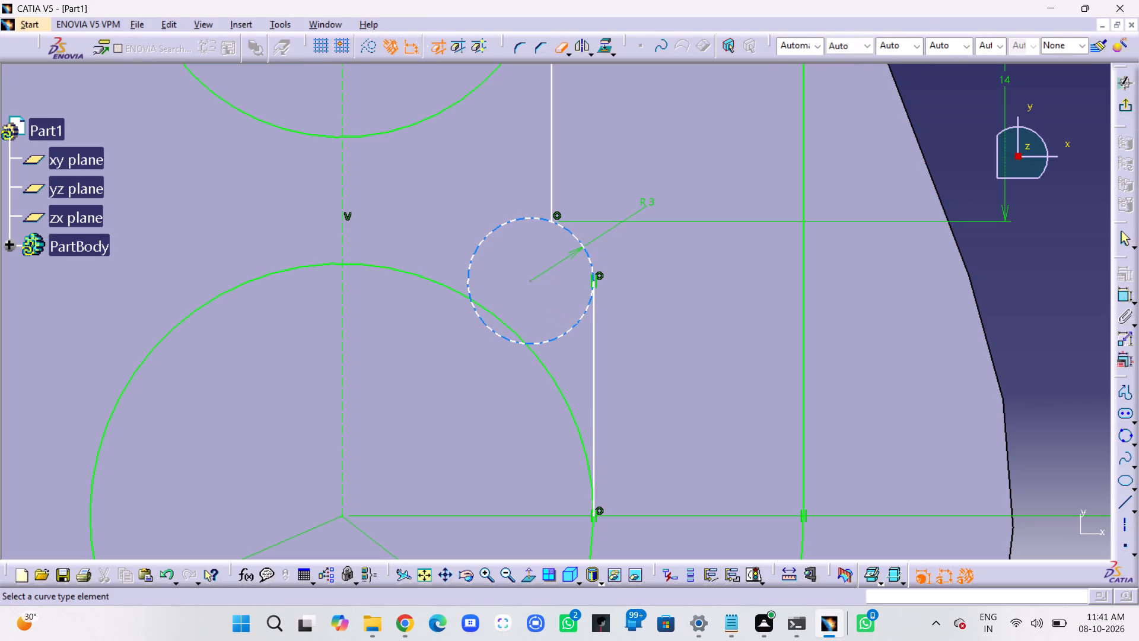
pyautogui.click(506, 342)
pyautogui.click(928, 48)
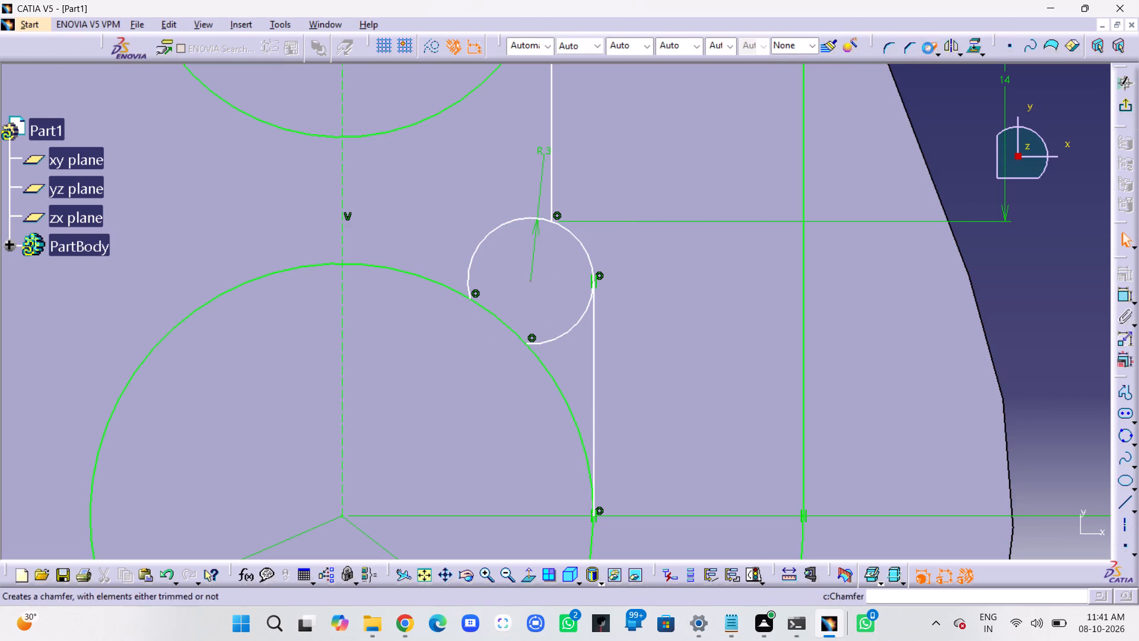
pyautogui.click(571, 328)
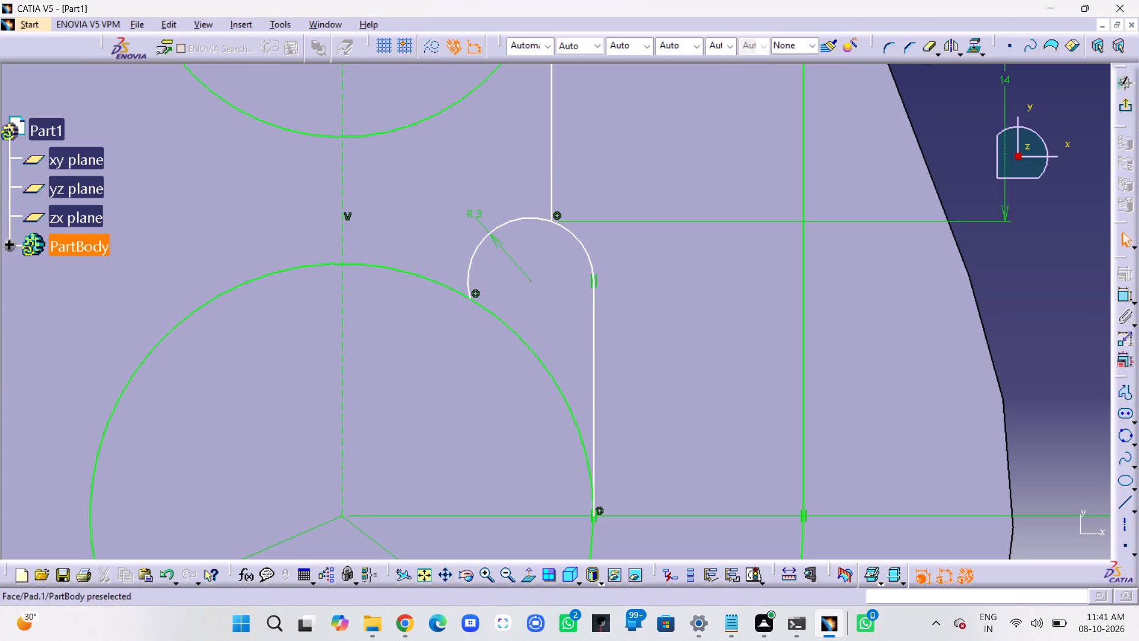
pyautogui.click(928, 49)
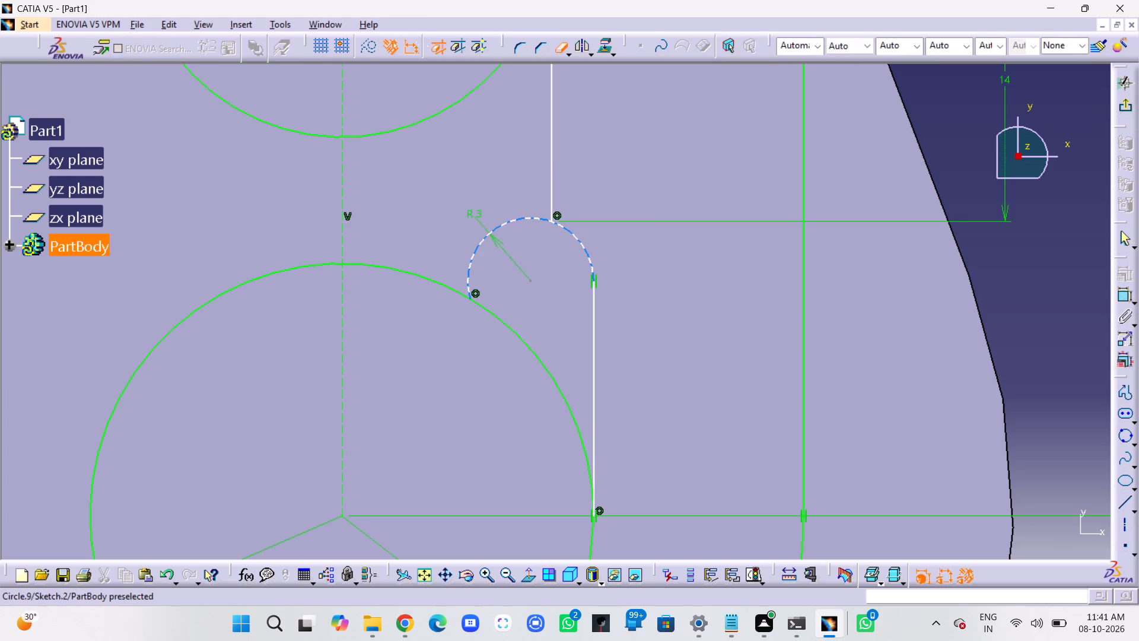
pyautogui.click(472, 263)
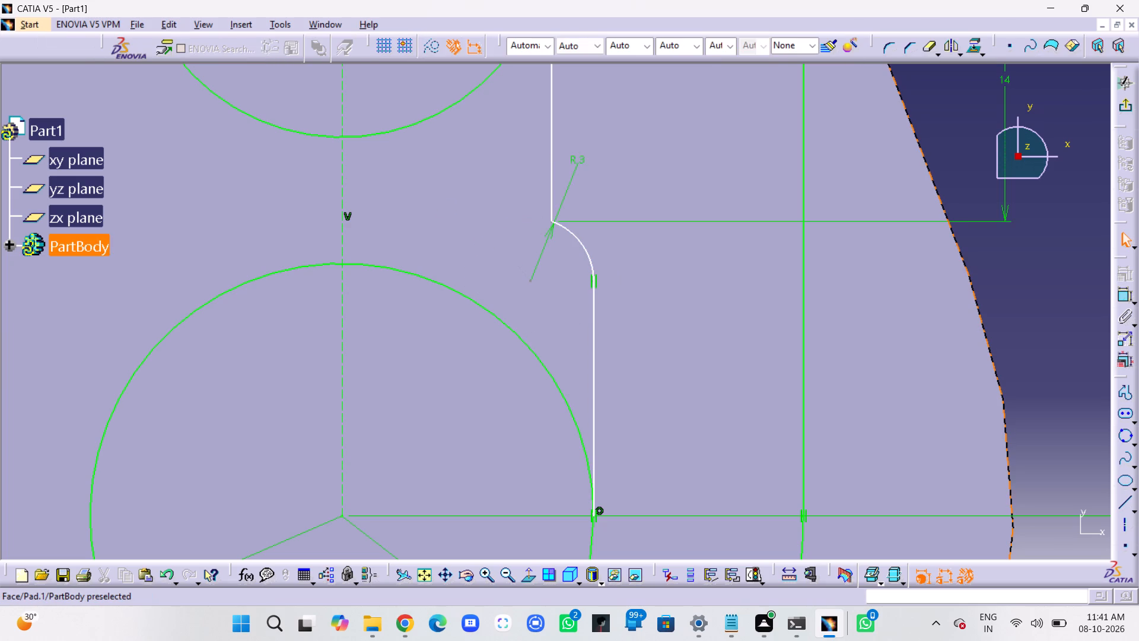
# Constrain the upper vertical line parallel to the dashed vertical centre line.
pyautogui.moveTo(629, 274); pyautogui.dragTo(640, 318, button='middle')
pyautogui.rightClick(629, 274)
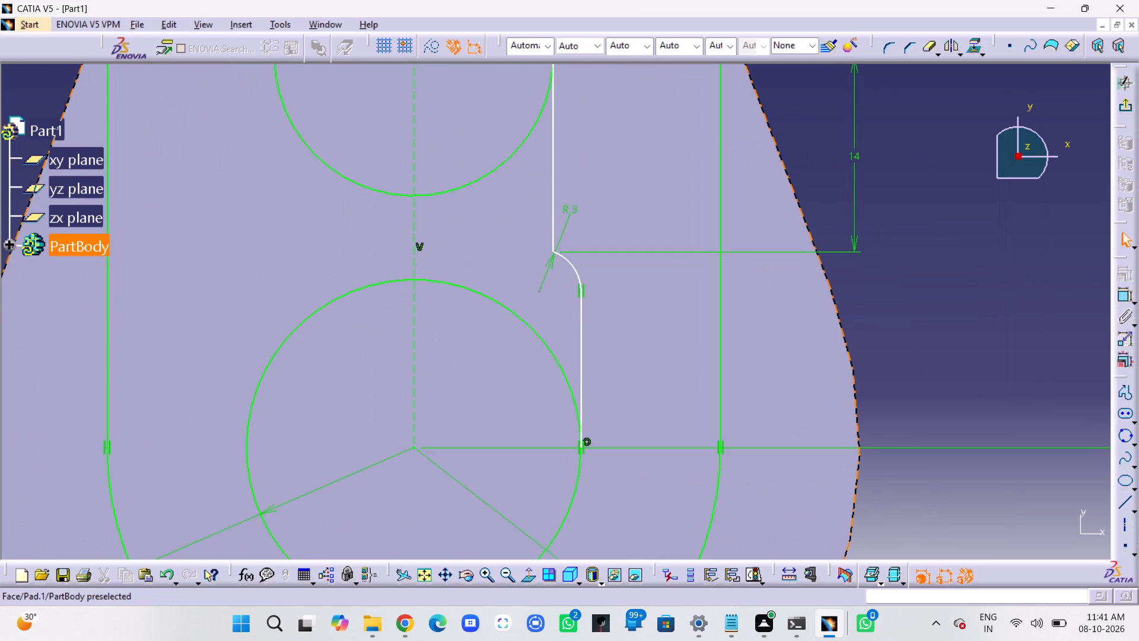
pyautogui.moveTo(640, 318); pyautogui.dragTo(807, 355, button='middle')
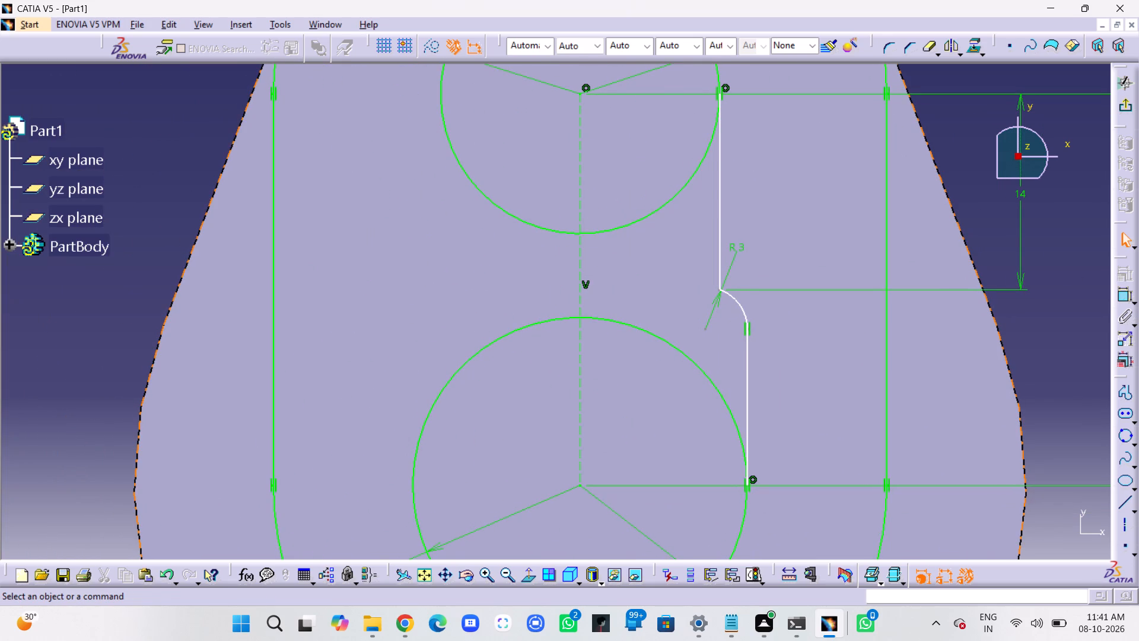
pyautogui.moveTo(636, 297); pyautogui.dragTo(668, 215, button='middle')
pyautogui.rightClick(680, 328)
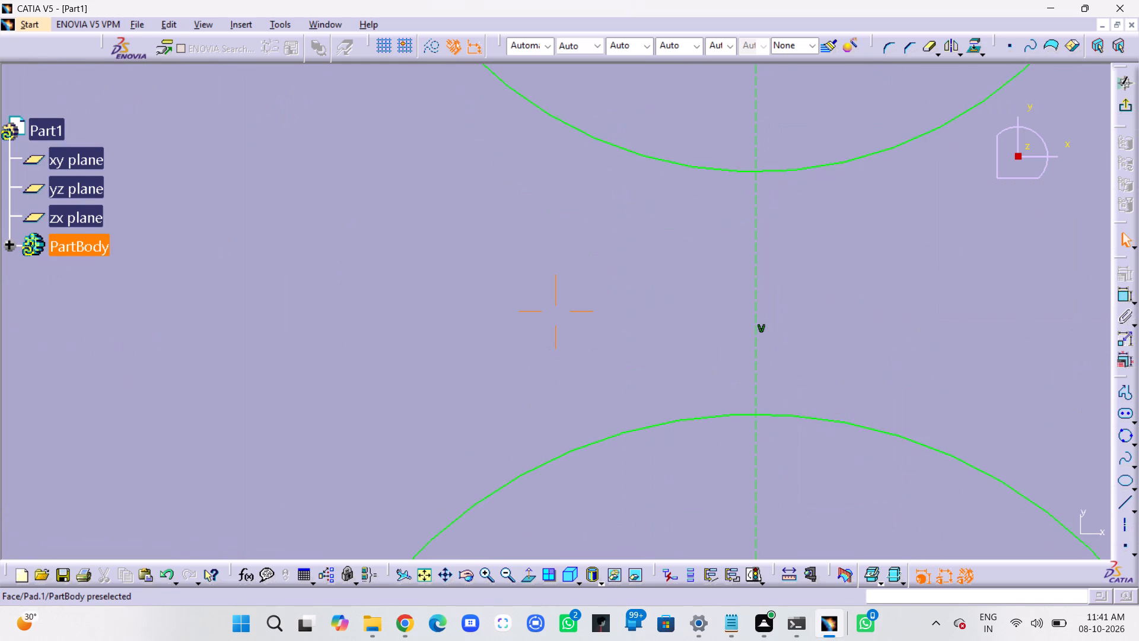
pyautogui.moveTo(668, 215); pyautogui.dragTo(682, 275, button='middle')
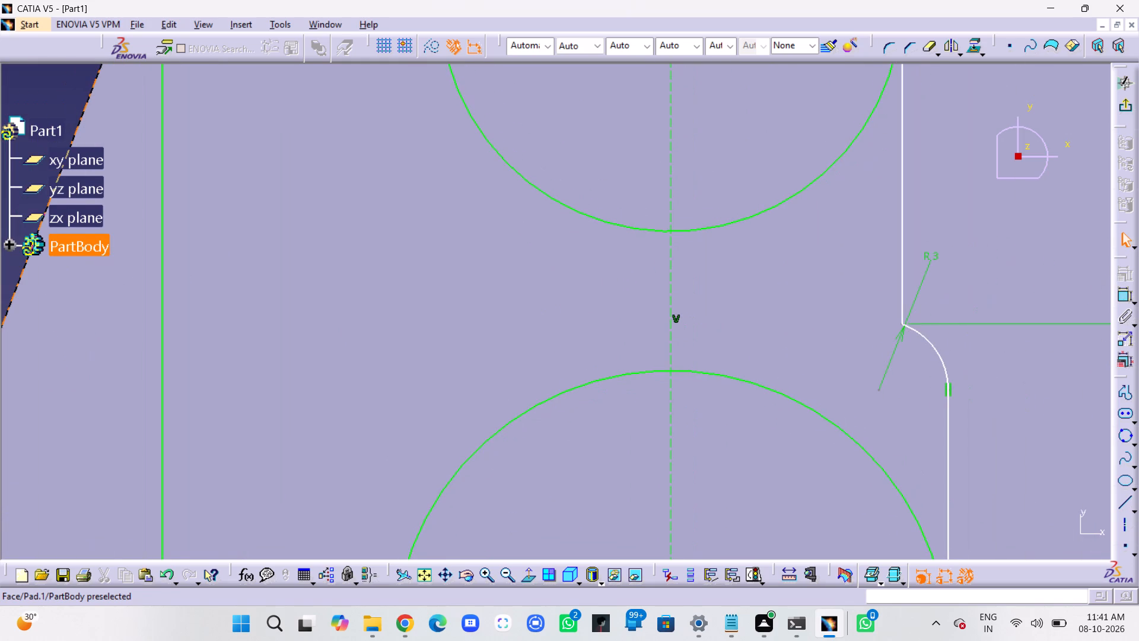
pyautogui.moveTo(785, 262); pyautogui.dragTo(615, 256, button='middle')
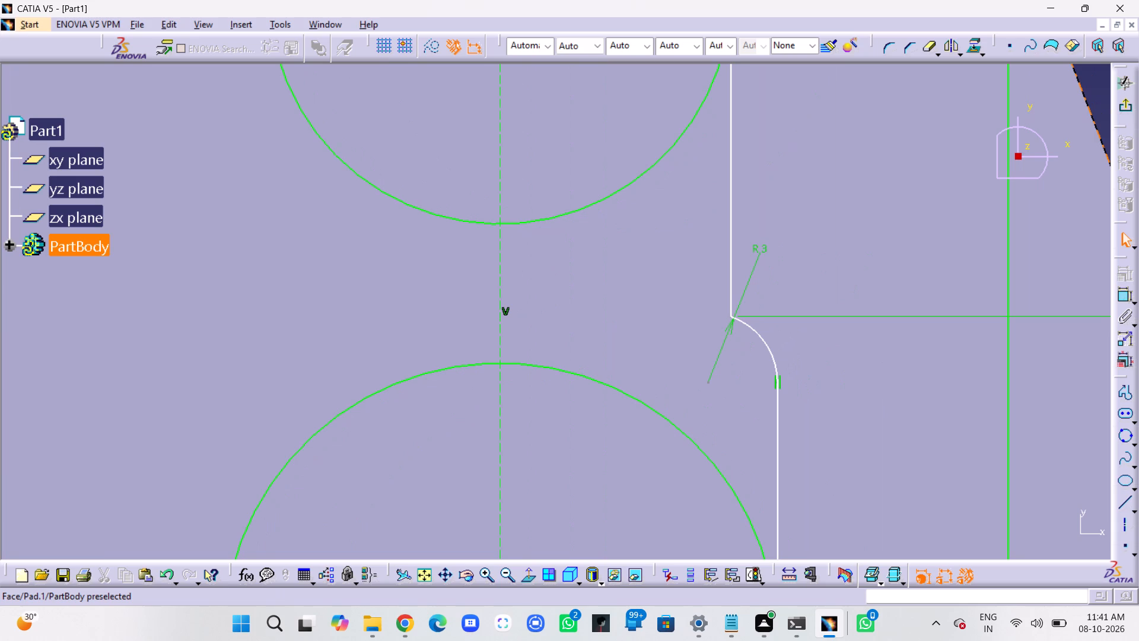
pyautogui.moveTo(640, 246); pyautogui.dragTo(581, 290, button='middle')
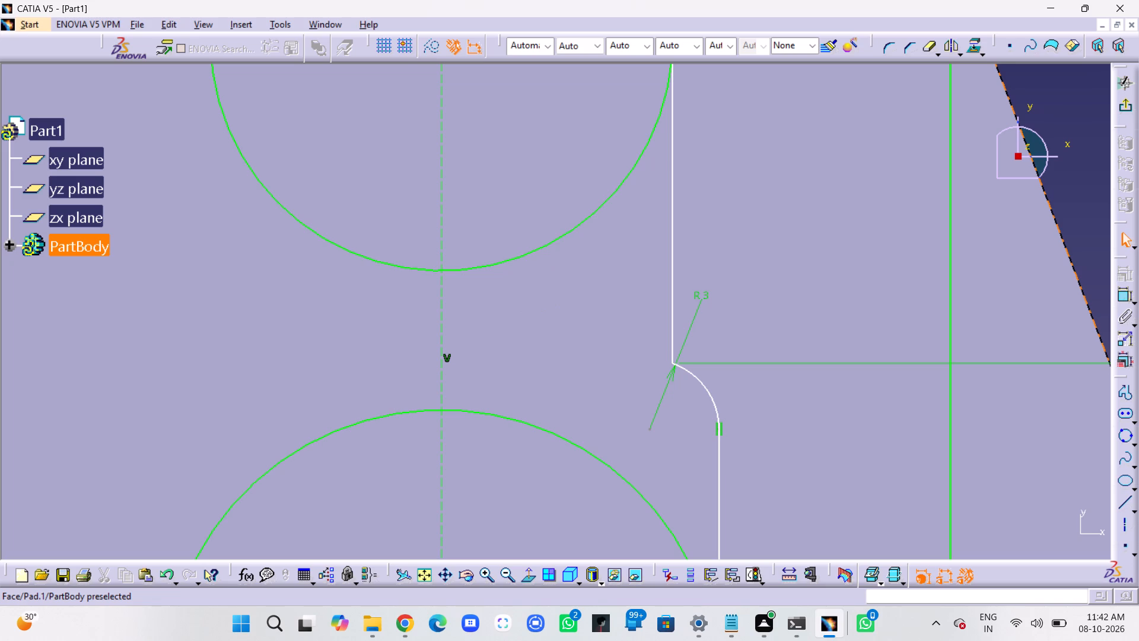
pyautogui.click(675, 264)
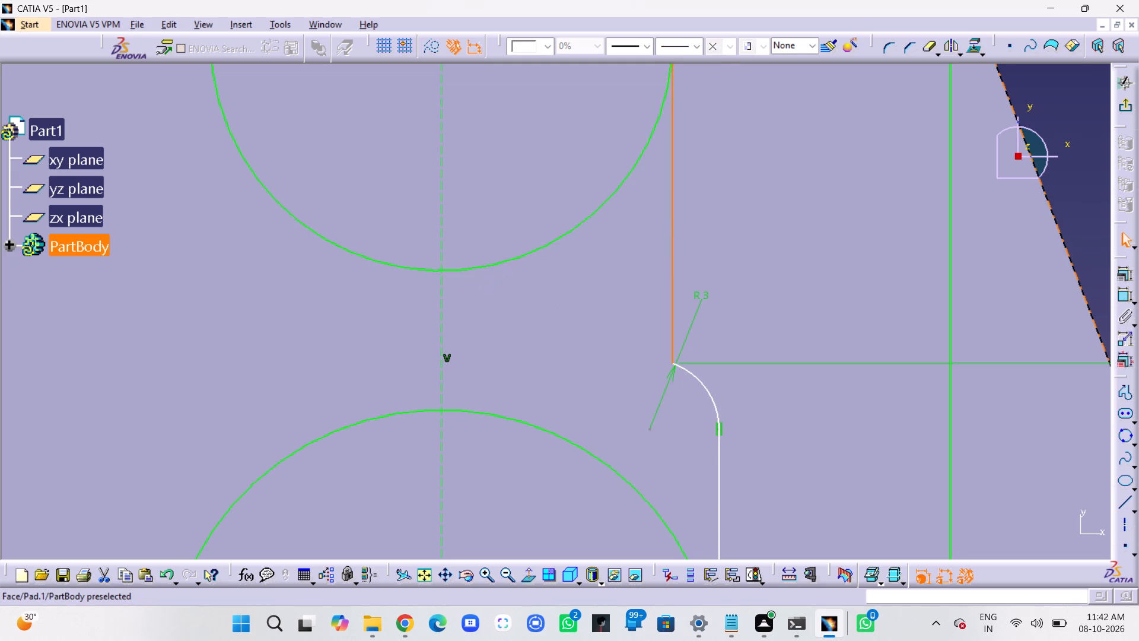
pyautogui.keyDown('ctrl'); pyautogui.click(440, 309); pyautogui.keyUp('ctrl')
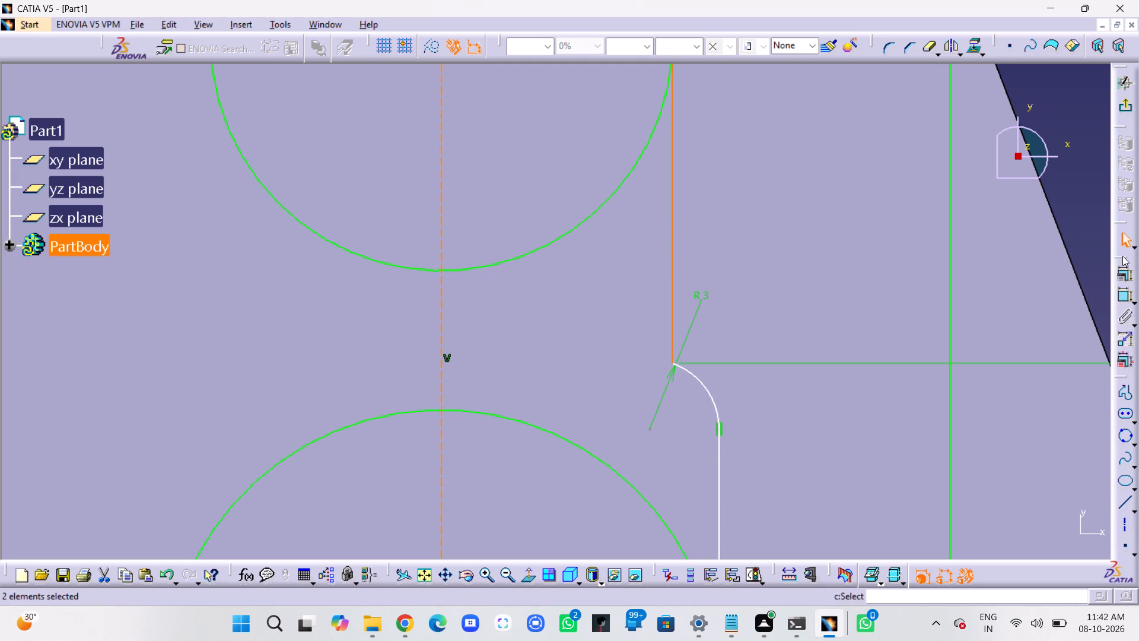
pyautogui.click(1121, 275)
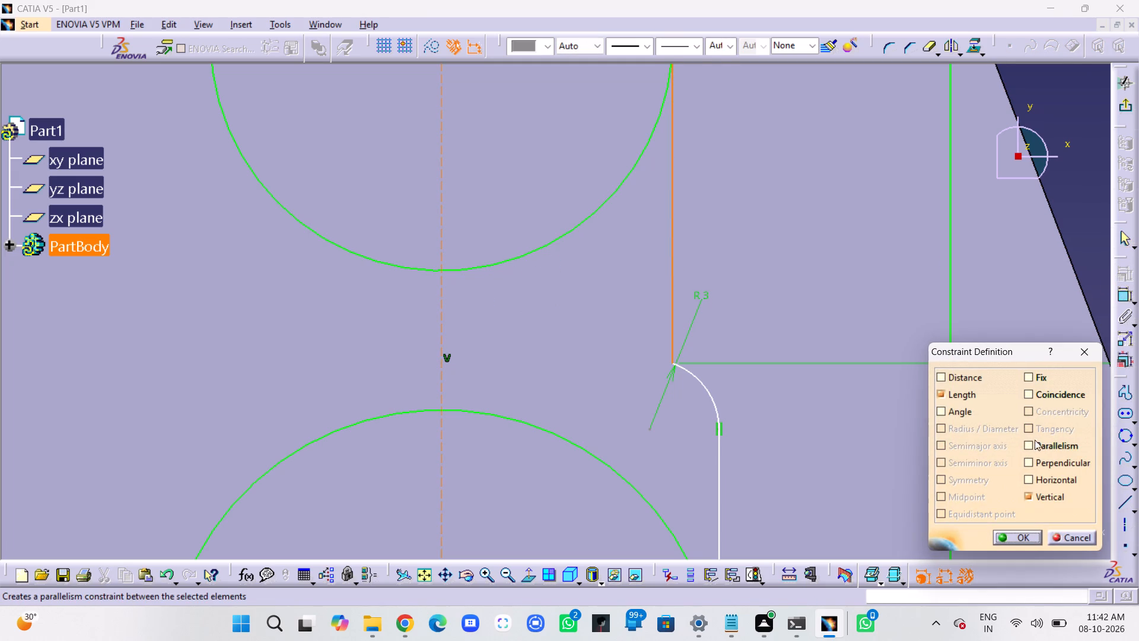
pyautogui.click(1027, 444)
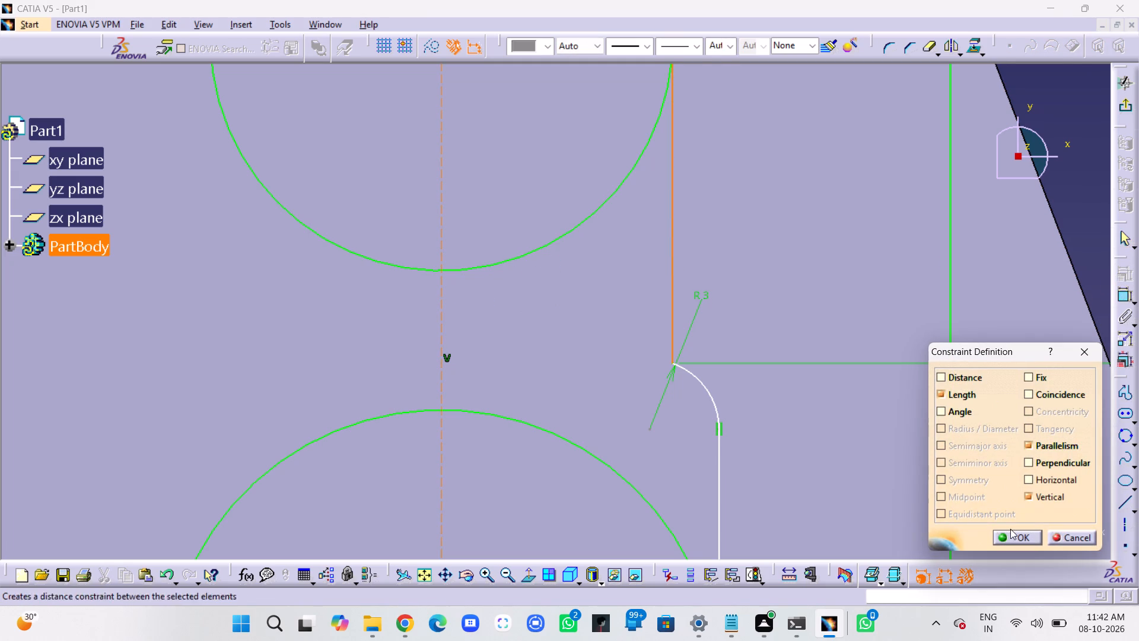
pyautogui.click(1012, 532)
# Move the R3 dimension clear of the arc and constrain the lower vertical line parallel to the dashed centre line.
pyautogui.moveTo(746, 306); pyautogui.dragTo(778, 119, button='middle')
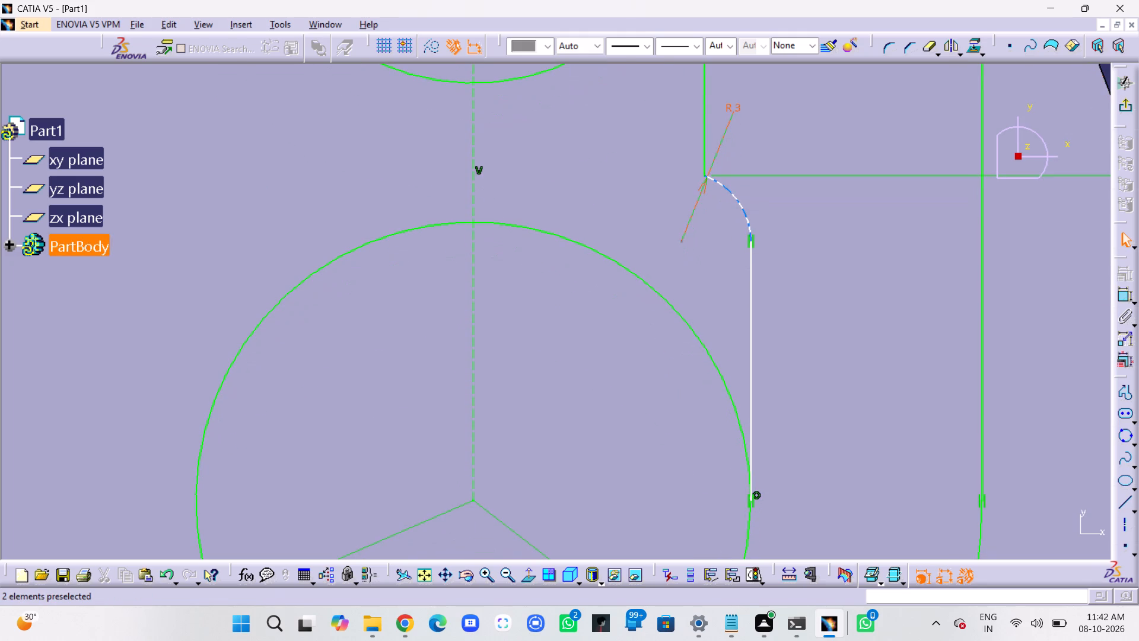
pyautogui.moveTo(733, 111); pyautogui.dragTo(783, 151)
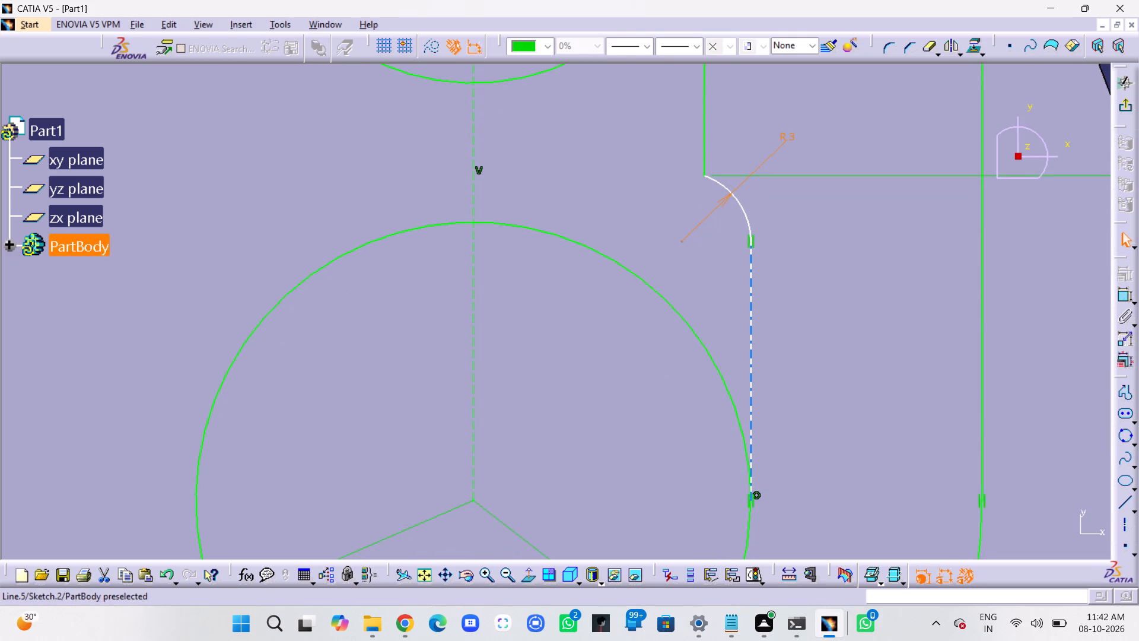
pyautogui.click(753, 288)
pyautogui.keyDown('ctrl'); pyautogui.click(474, 351); pyautogui.keyUp('ctrl')
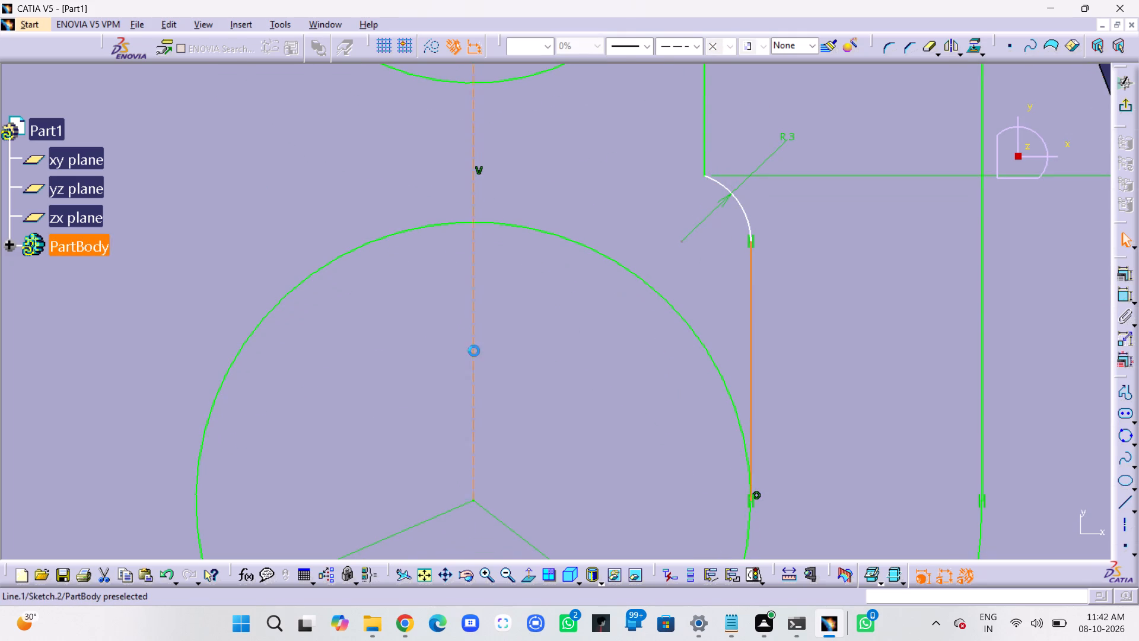
pyautogui.click(1127, 274)
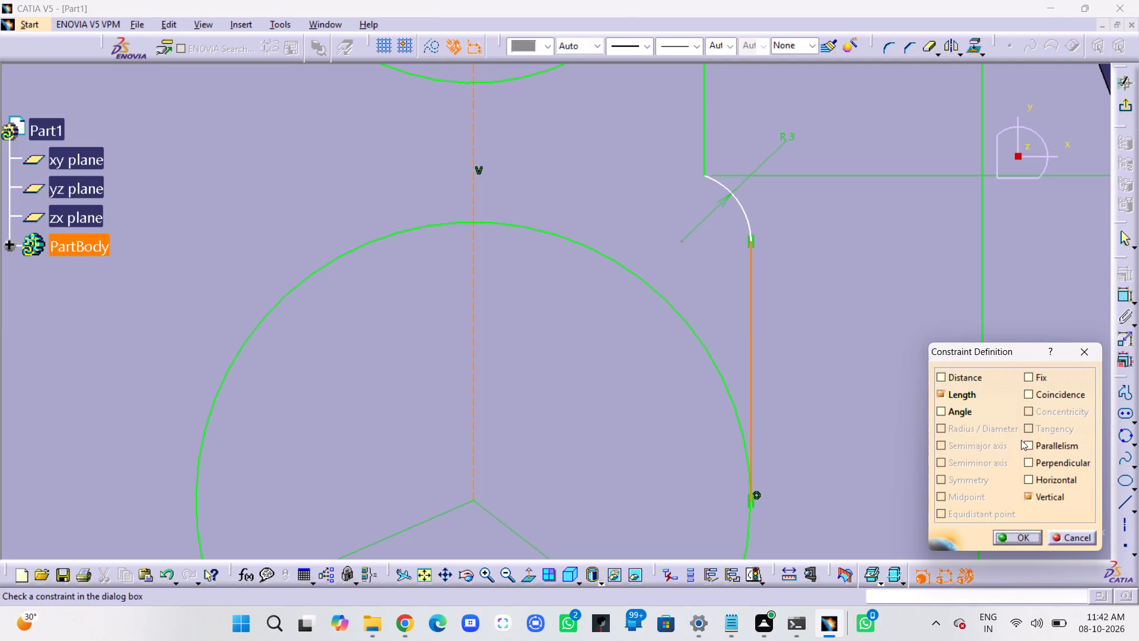
pyautogui.click(1030, 445)
pyautogui.click(1012, 535)
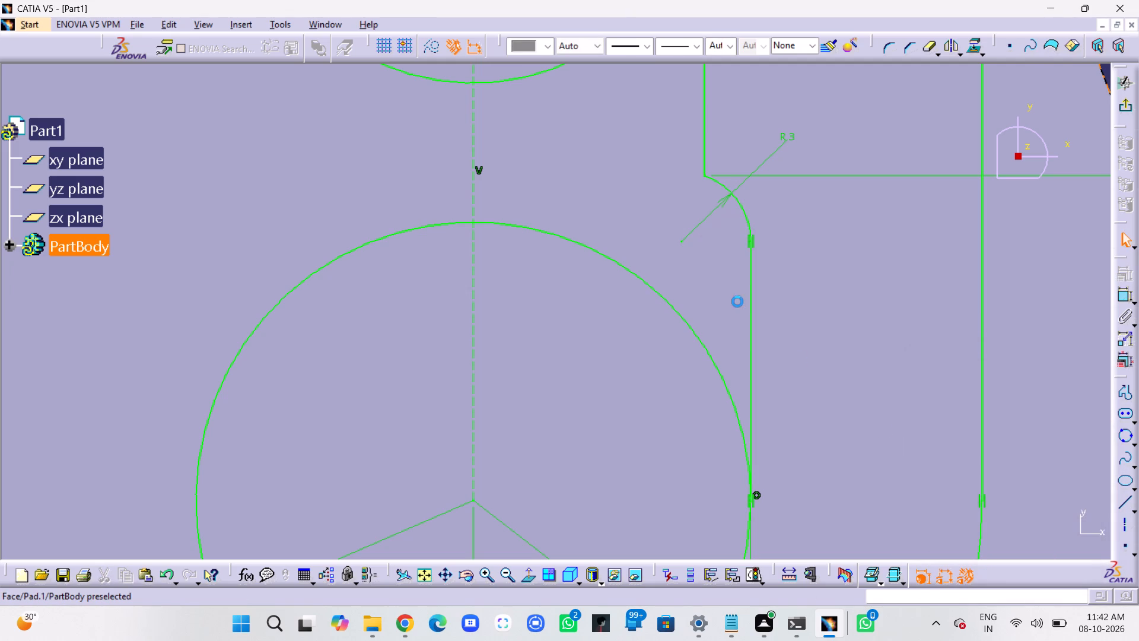
# Mirror the lower vertical line, the R3 arc and the upper vertical line about the dashed vertical centre line.
pyautogui.moveTo(876, 275); pyautogui.dragTo(876, 395, button='middle')
pyautogui.rightClick(876, 275)
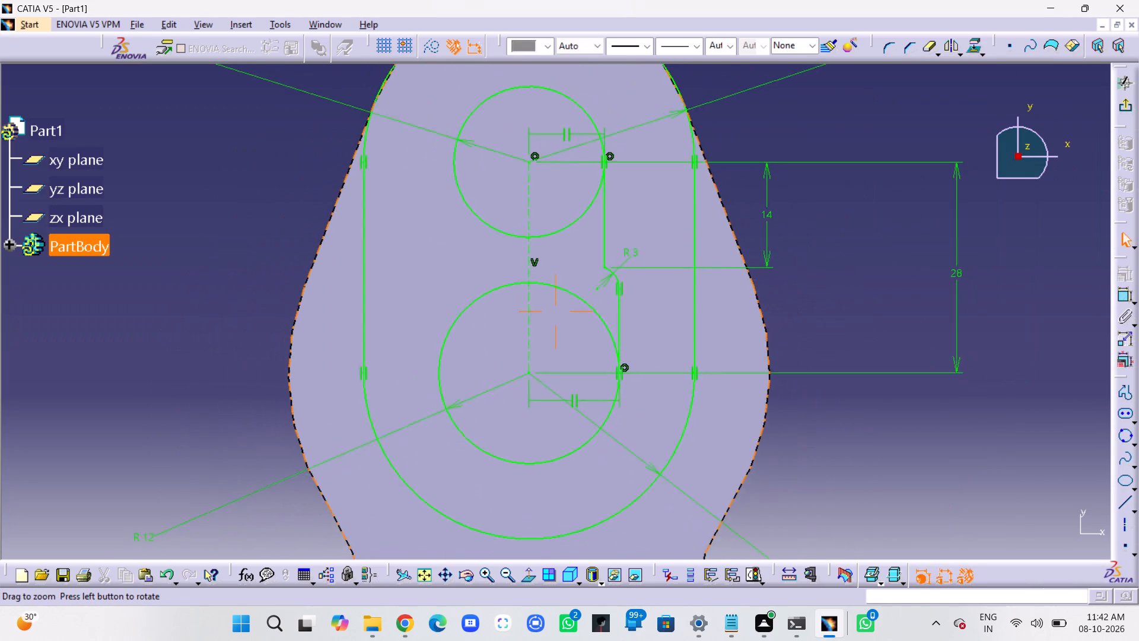
pyautogui.moveTo(876, 395); pyautogui.dragTo(879, 356, button='middle')
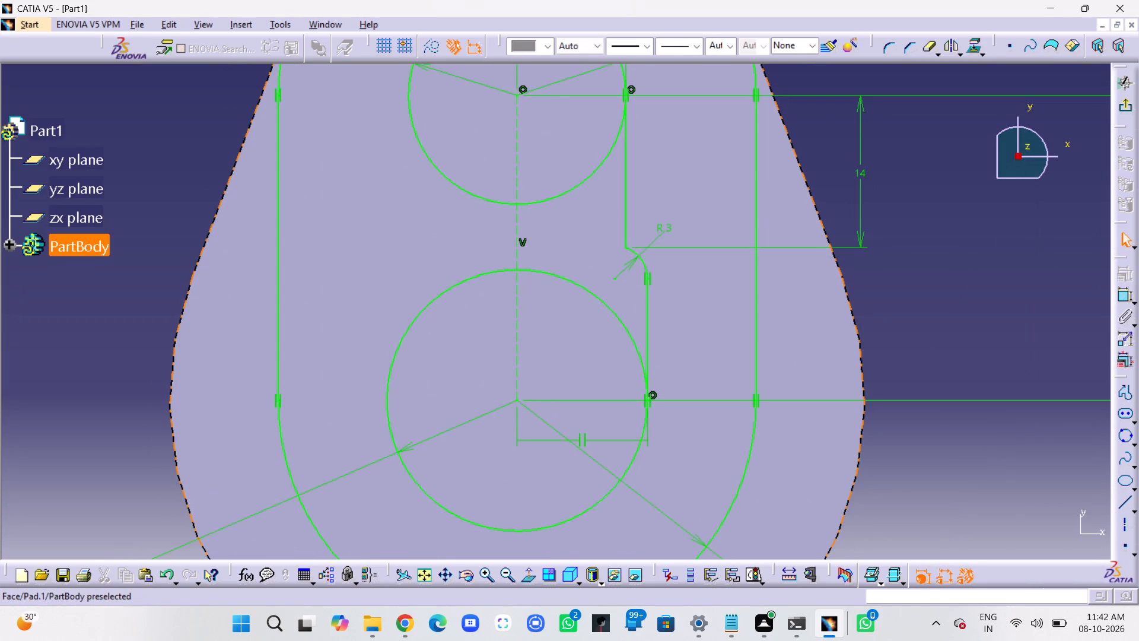
pyautogui.click(645, 310)
pyautogui.click(647, 309)
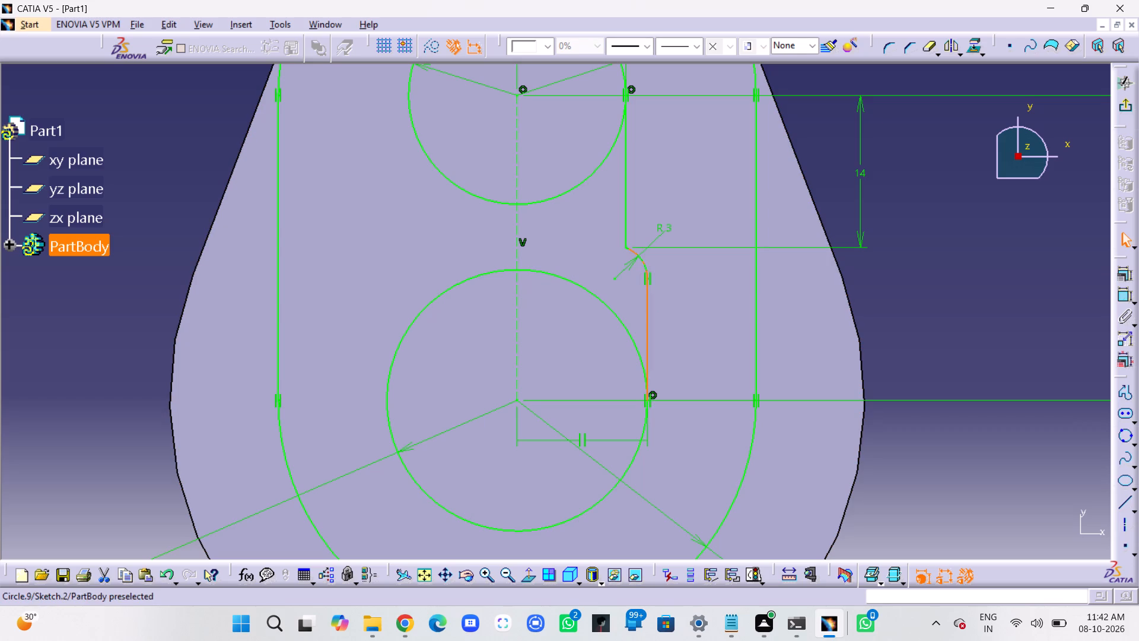
pyautogui.keyDown('ctrl'); pyautogui.click(641, 259); pyautogui.keyUp('ctrl')
pyautogui.keyDown('ctrl'); pyautogui.click(624, 225); pyautogui.keyUp('ctrl')
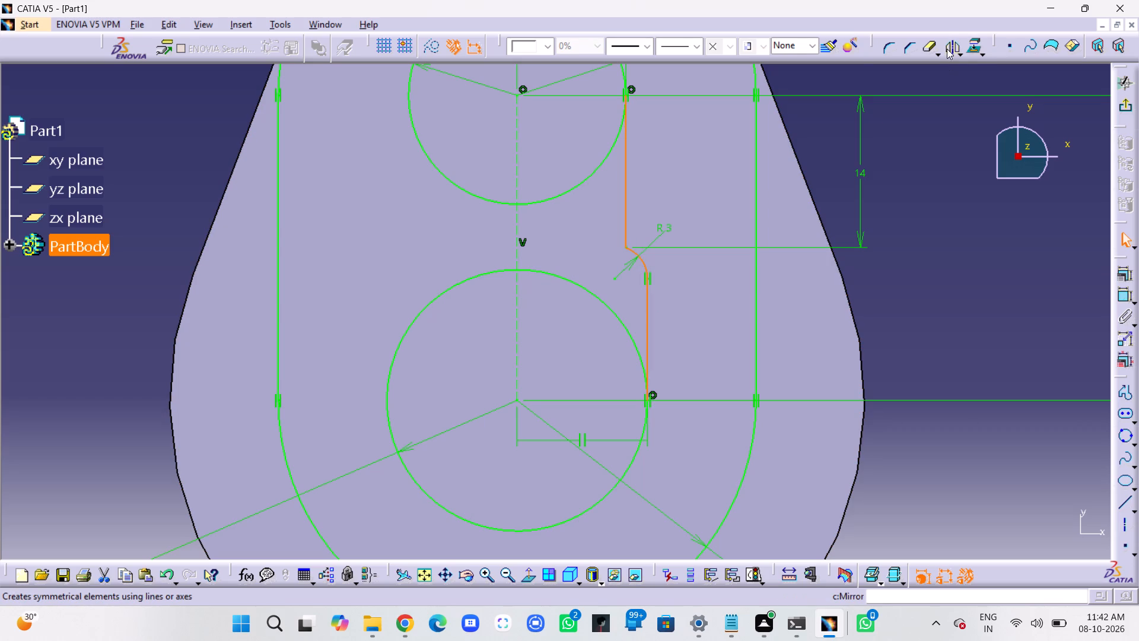
pyautogui.click(947, 49)
pyautogui.click(518, 124)
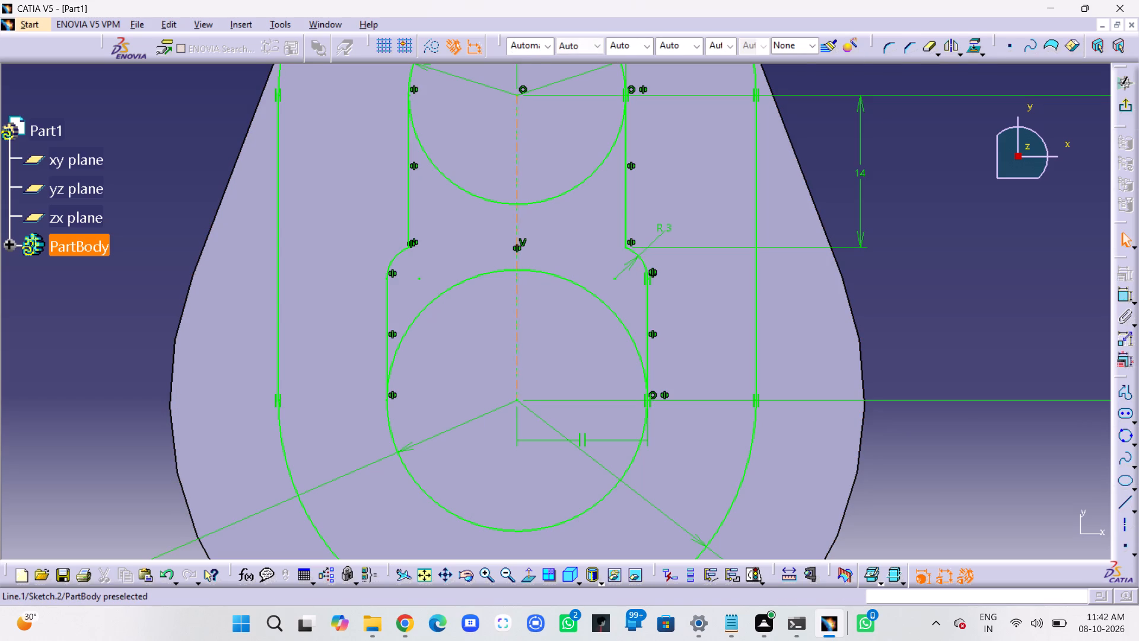
# Trim the lower half of the R10 circle and the upper half of the R12 circle with Quick Trim to form one keyhole outline.
pyautogui.moveTo(717, 193); pyautogui.dragTo(724, 221, button='middle')
pyautogui.rightClick(717, 193)
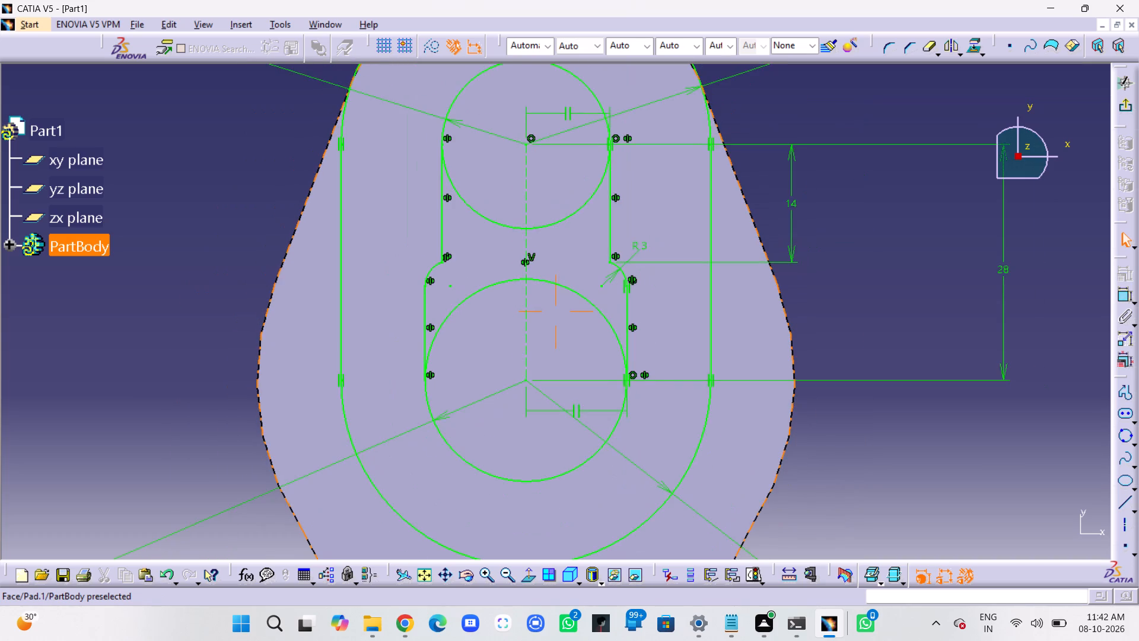
pyautogui.moveTo(724, 221); pyautogui.dragTo(725, 208, button='middle')
pyautogui.moveTo(680, 214); pyautogui.dragTo(762, 250, button='middle')
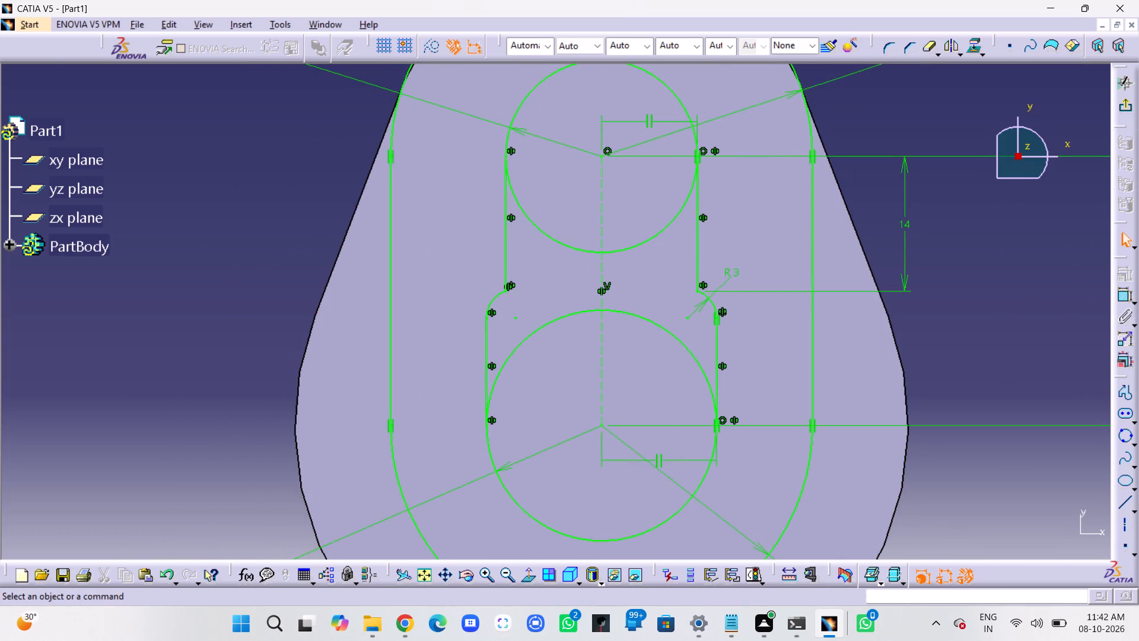
pyautogui.click(931, 46)
pyautogui.click(641, 240)
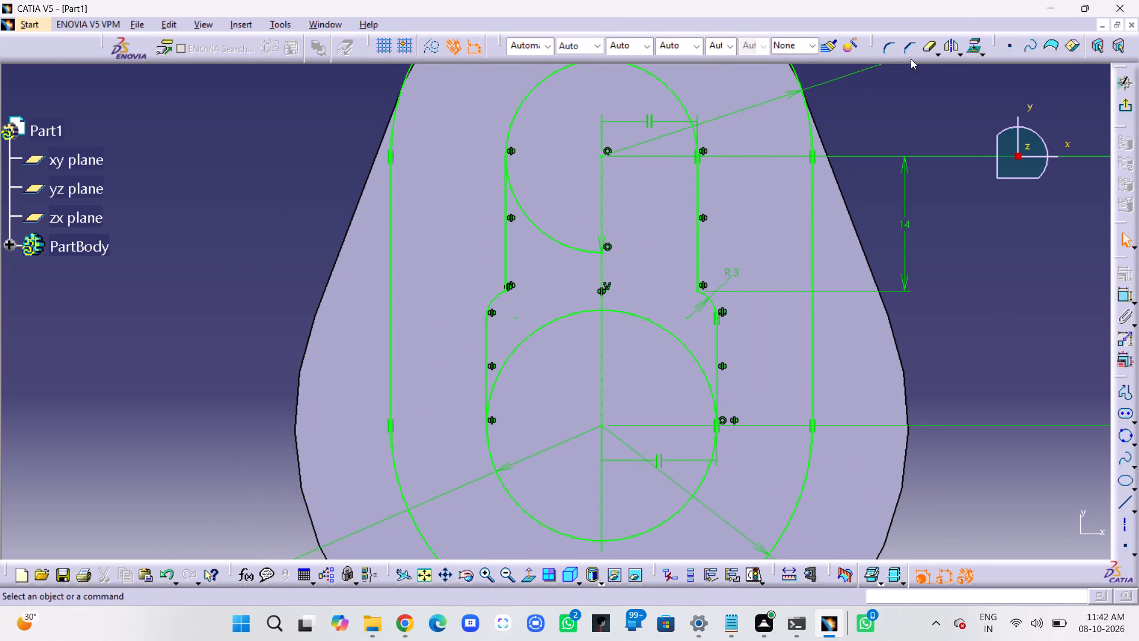
pyautogui.click(929, 47)
pyautogui.click(584, 250)
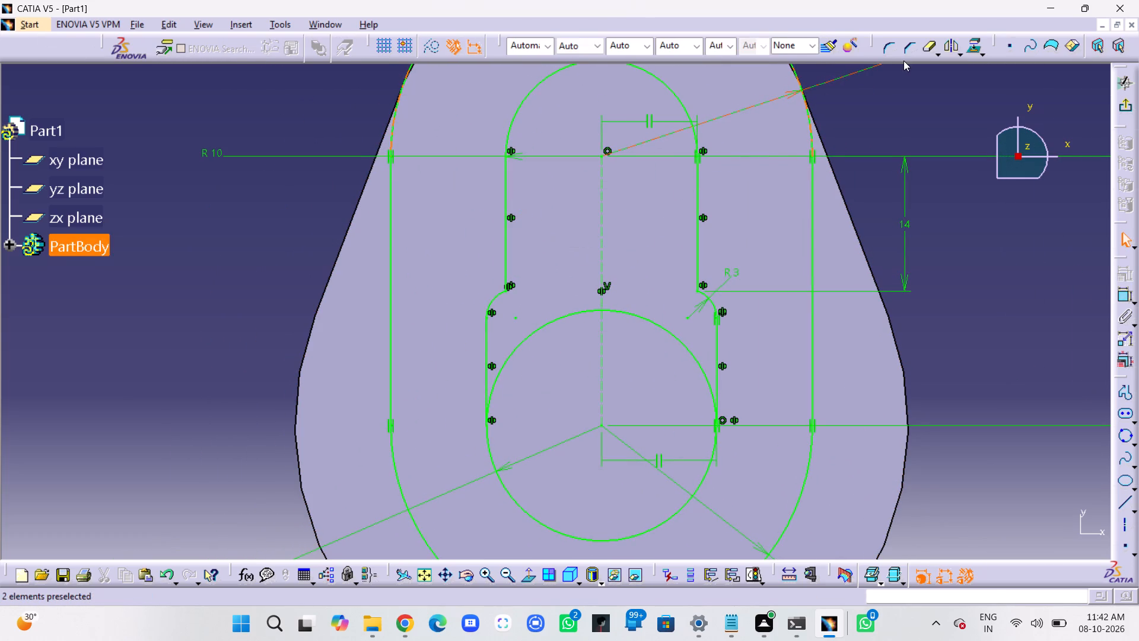
pyautogui.click(926, 47)
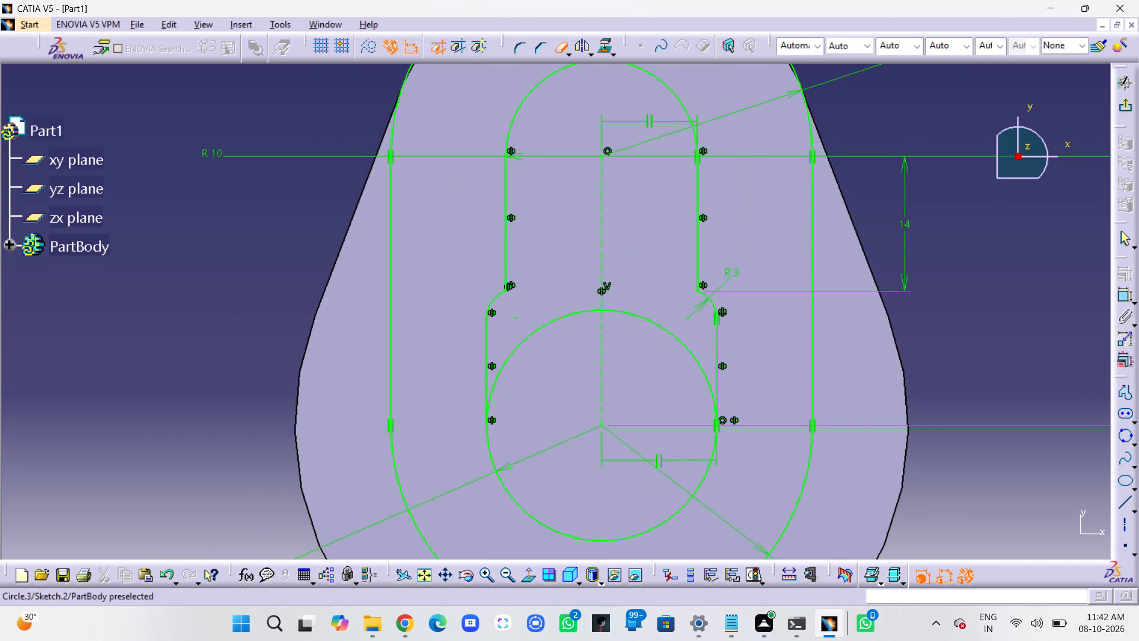
pyautogui.click(652, 321)
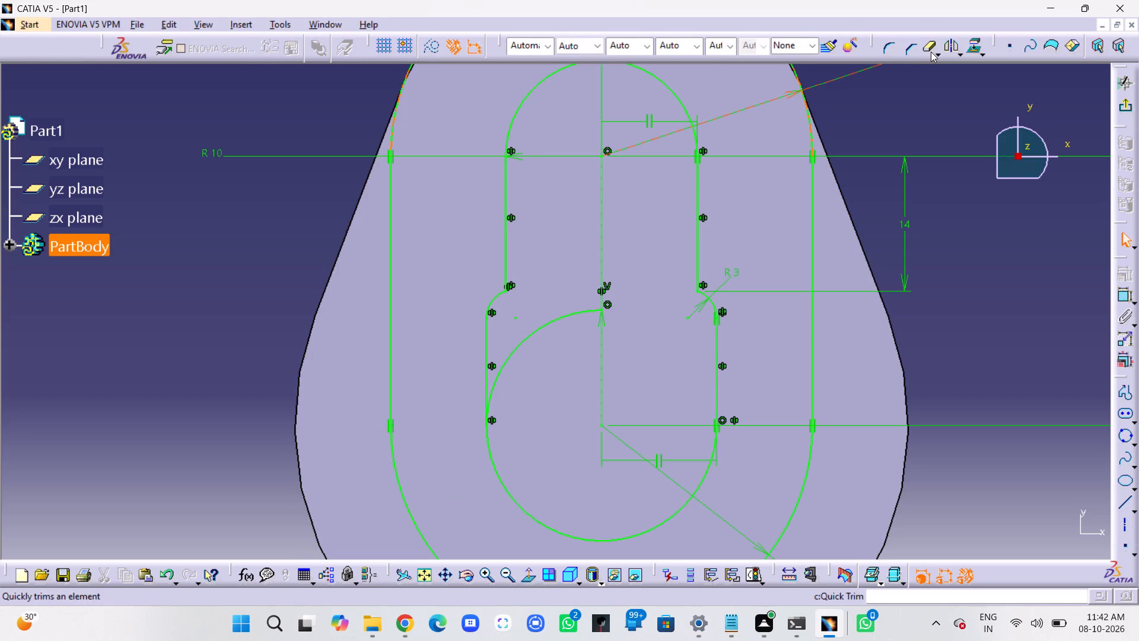
pyautogui.click(931, 52)
pyautogui.click(553, 324)
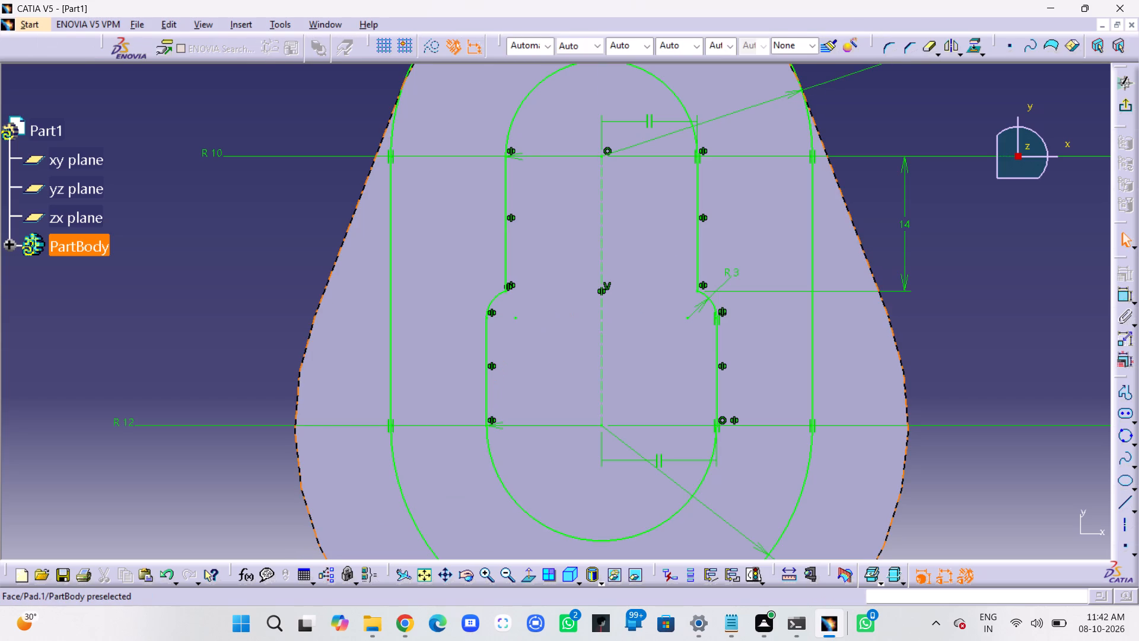
# Exit the sketch and pad the R22 outline with its keyhole opening 20 mm upward from the link's top face.
pyautogui.moveTo(992, 342); pyautogui.dragTo(992, 342, button='middle')
pyautogui.rightClick(992, 342)
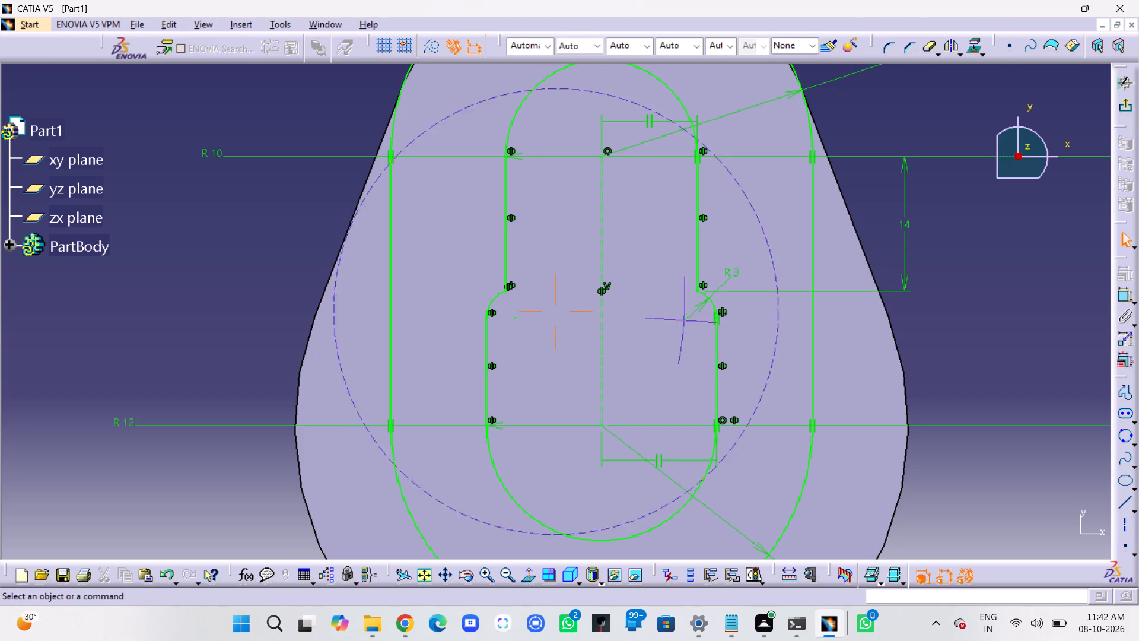
pyautogui.moveTo(992, 342); pyautogui.dragTo(992, 378, button='middle')
pyautogui.moveTo(952, 446); pyautogui.dragTo(948, 468, button='middle')
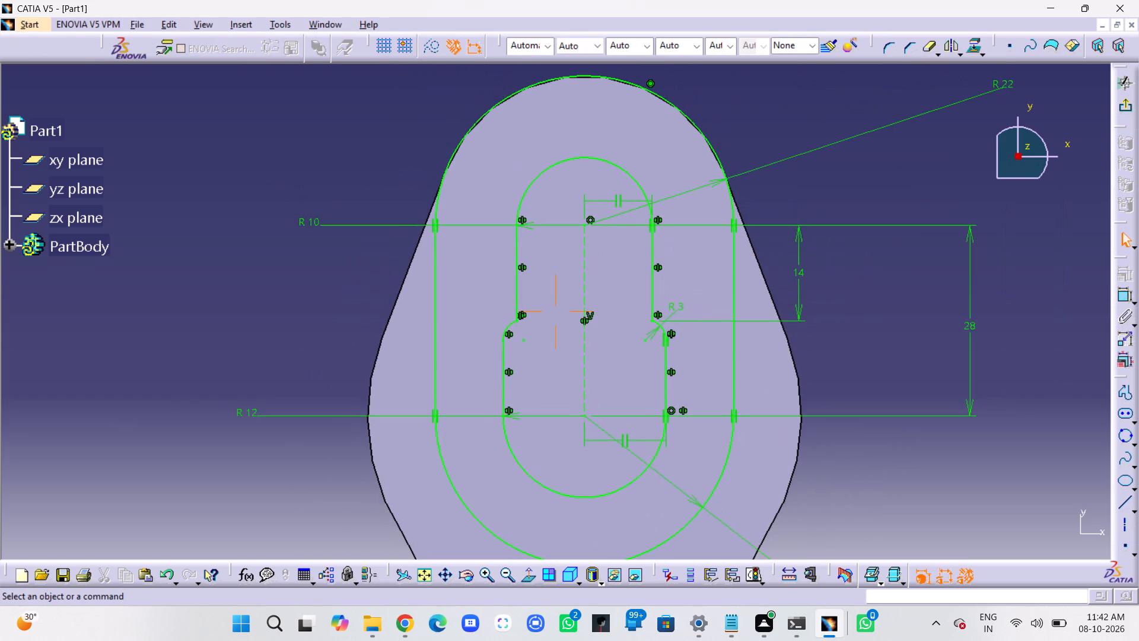
pyautogui.moveTo(948, 468); pyautogui.dragTo(956, 421, button='middle')
pyautogui.rightClick(948, 350)
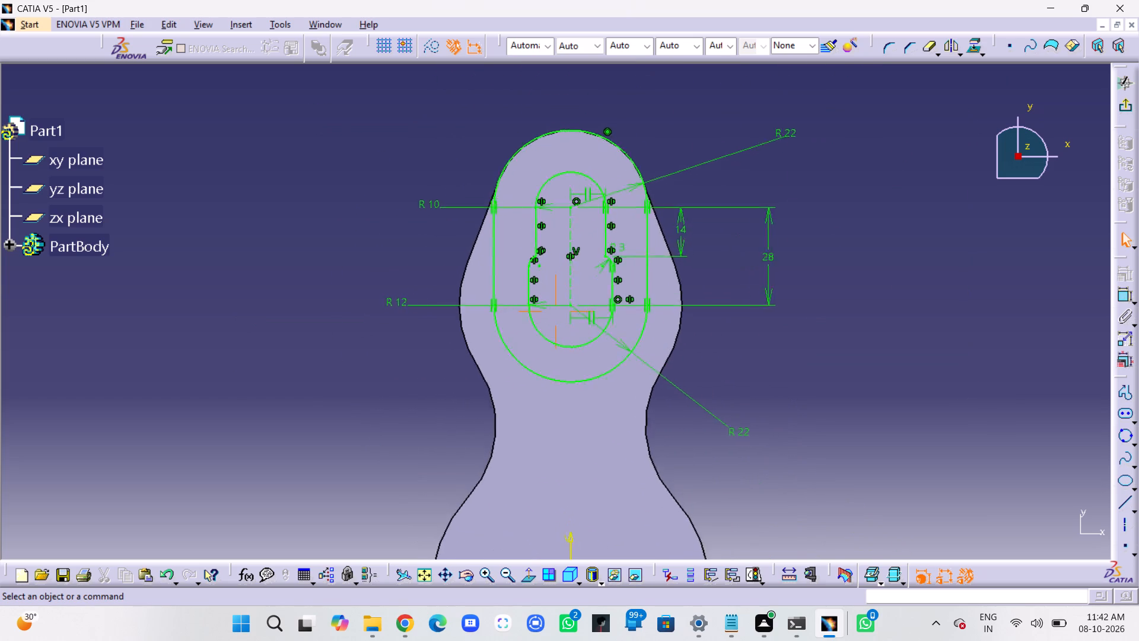
pyautogui.moveTo(956, 421); pyautogui.dragTo(961, 385, button='middle')
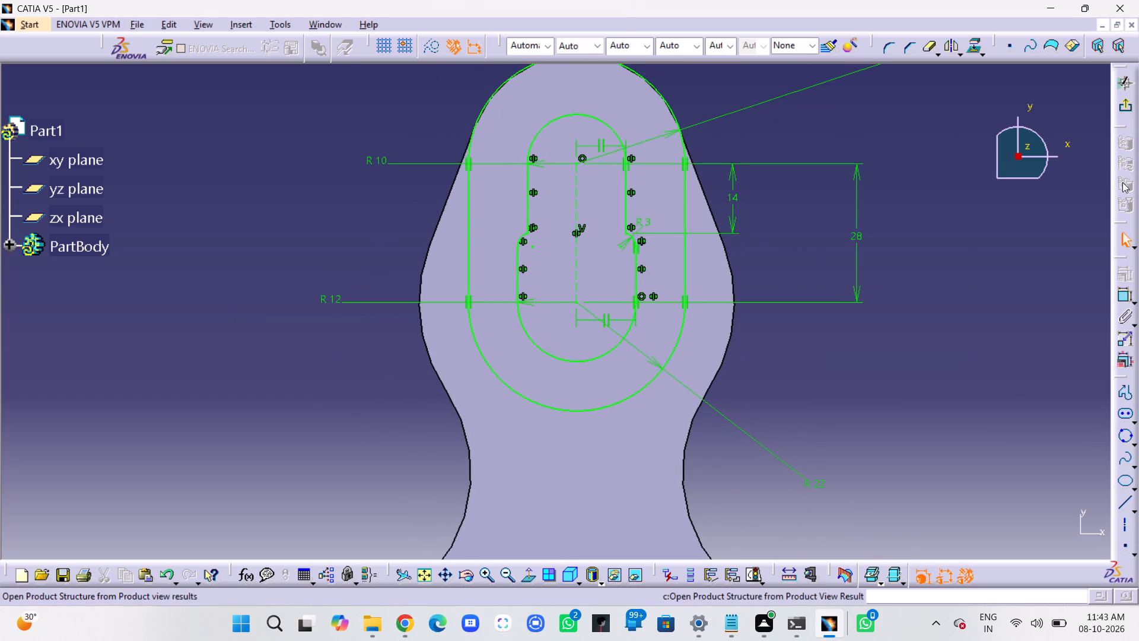
pyautogui.click(1122, 105)
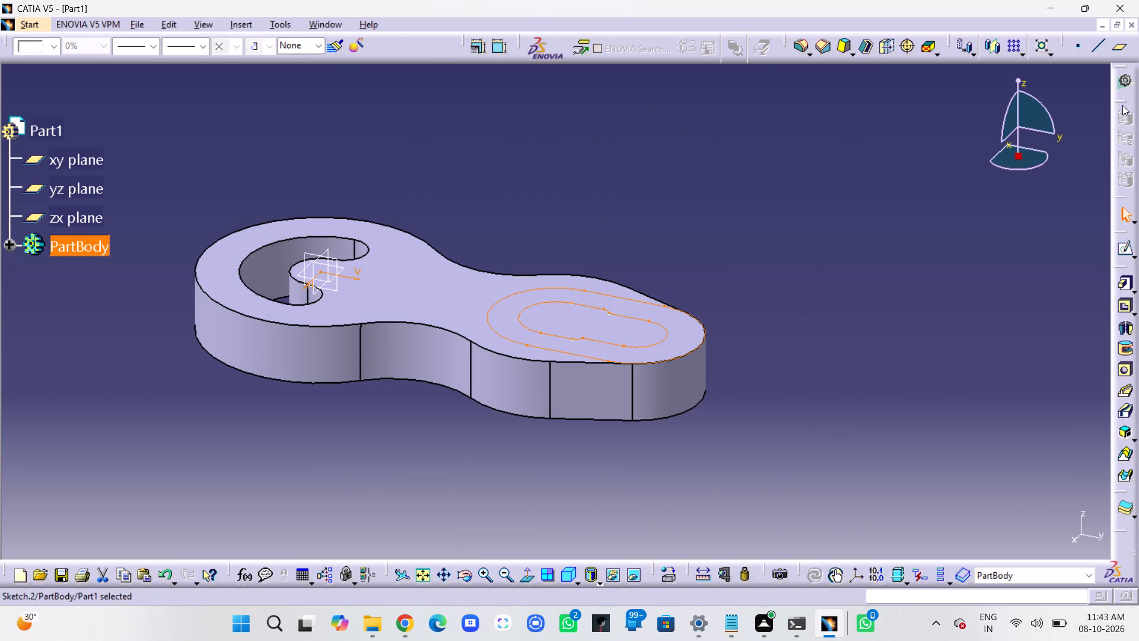
pyautogui.click(1125, 280)
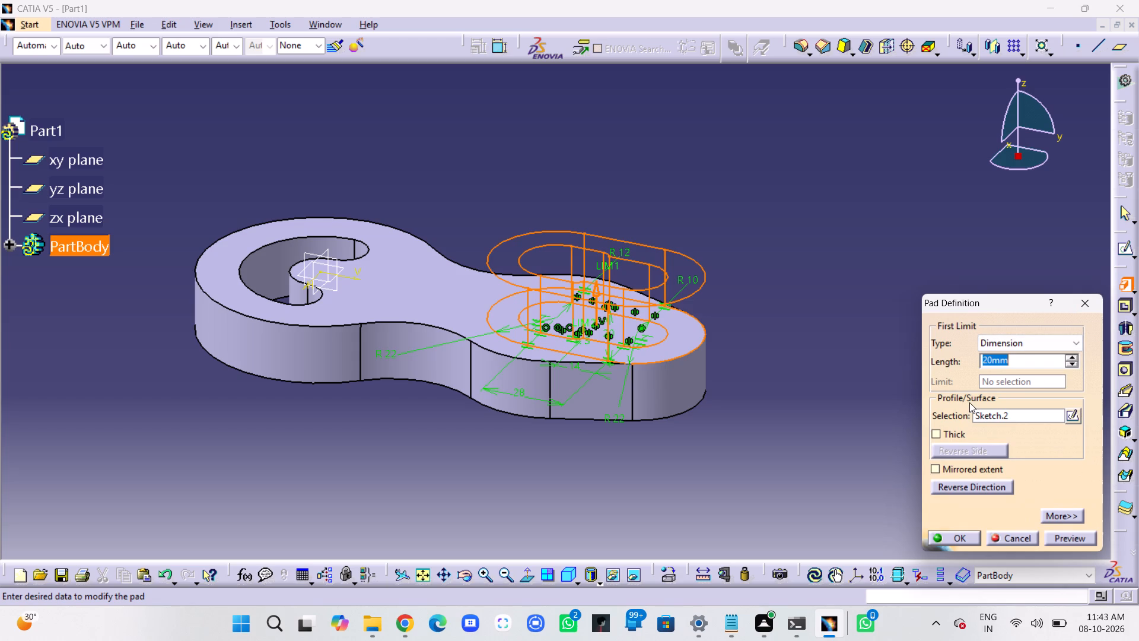
pyautogui.doubleClick(1029, 358)
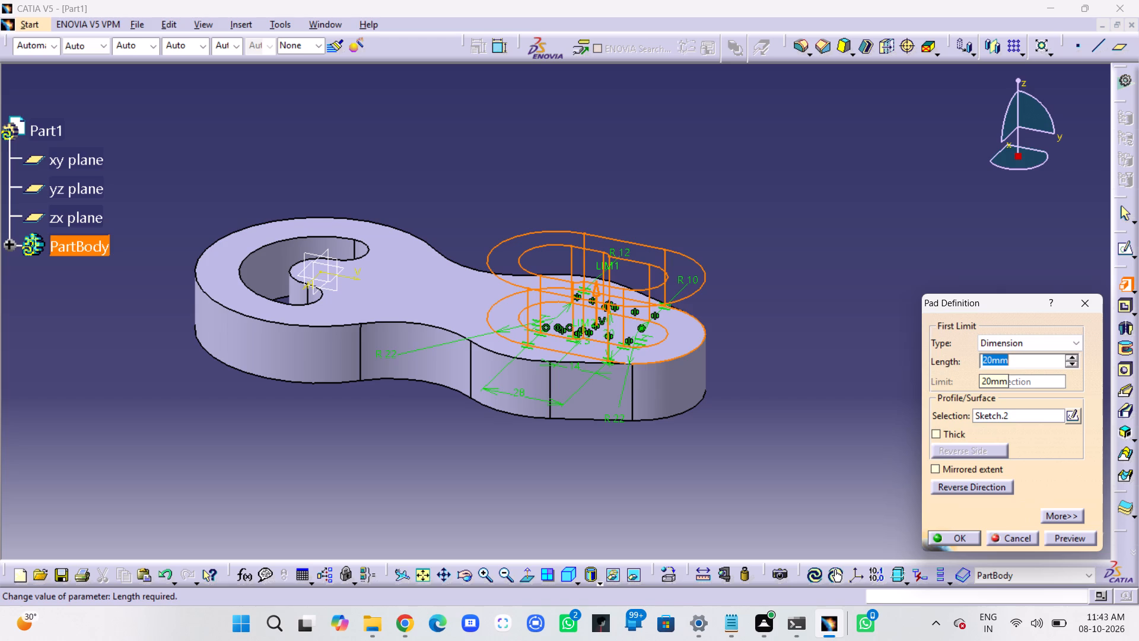
pyautogui.click(1056, 535)
pyautogui.click(953, 537)
pyautogui.click(851, 366)
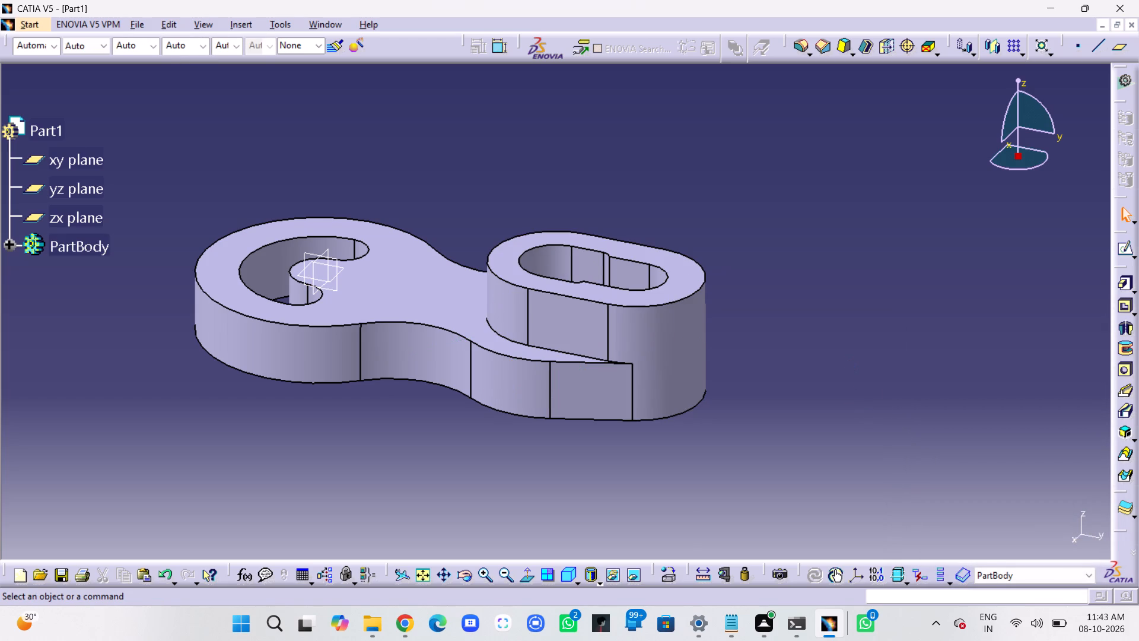
# Set the length of the link's base pad to 15 mm.
pyautogui.moveTo(851, 366); pyautogui.dragTo(851, 408, button='middle')
pyautogui.rightClick(851, 366)
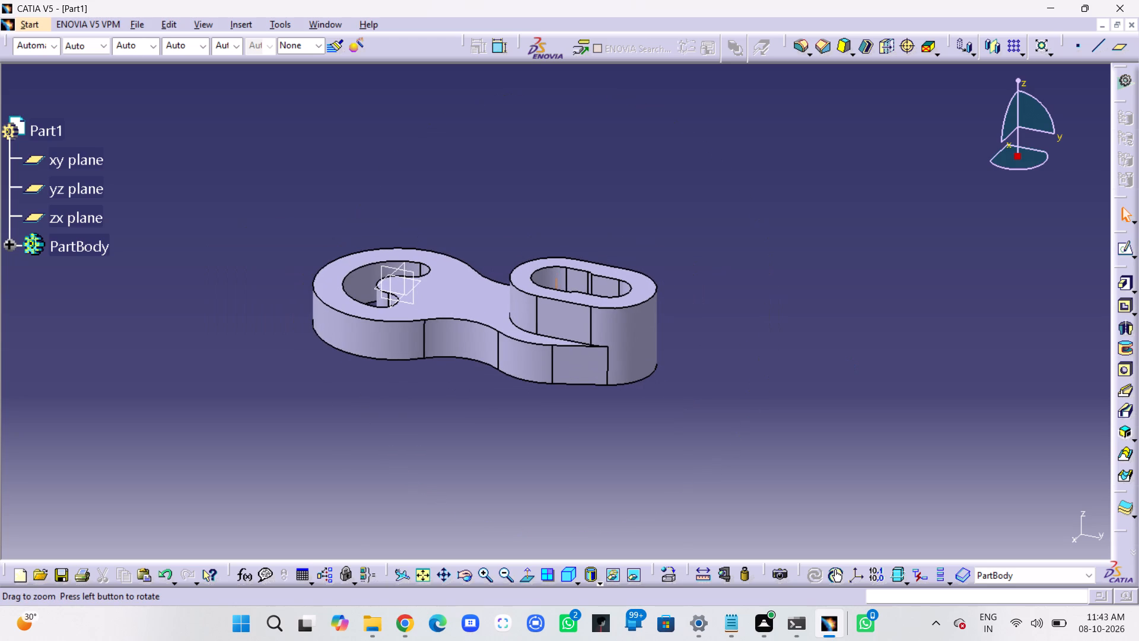
pyautogui.moveTo(851, 408); pyautogui.dragTo(850, 414, button='middle')
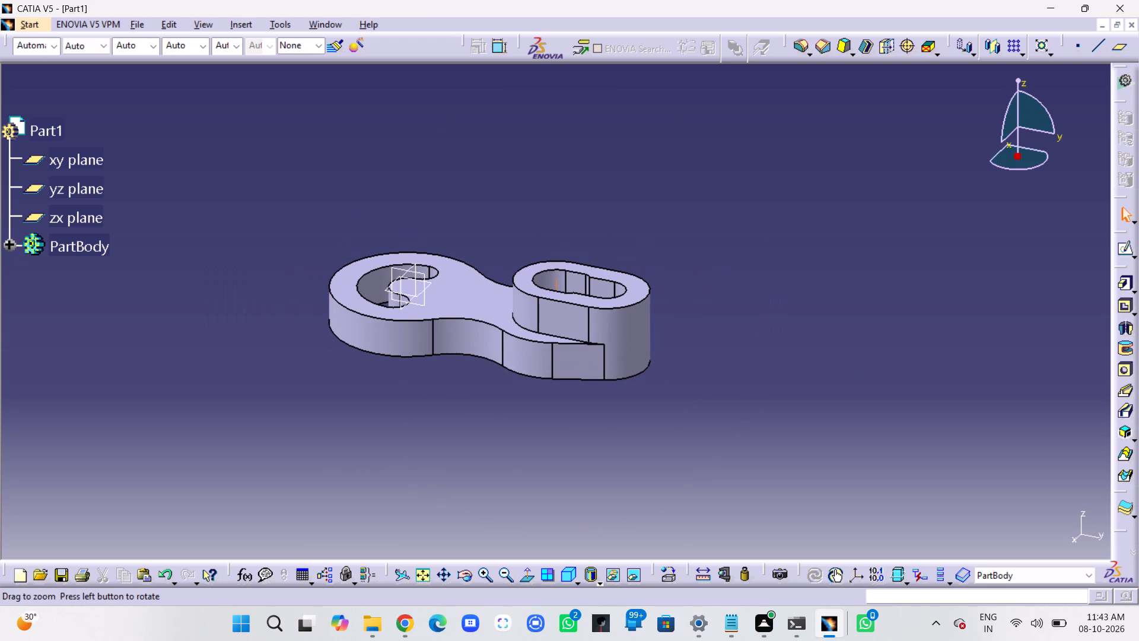
pyautogui.moveTo(850, 414); pyautogui.dragTo(763, 383, button='middle')
pyautogui.moveTo(850, 414); pyautogui.dragTo(763, 383, button='right')
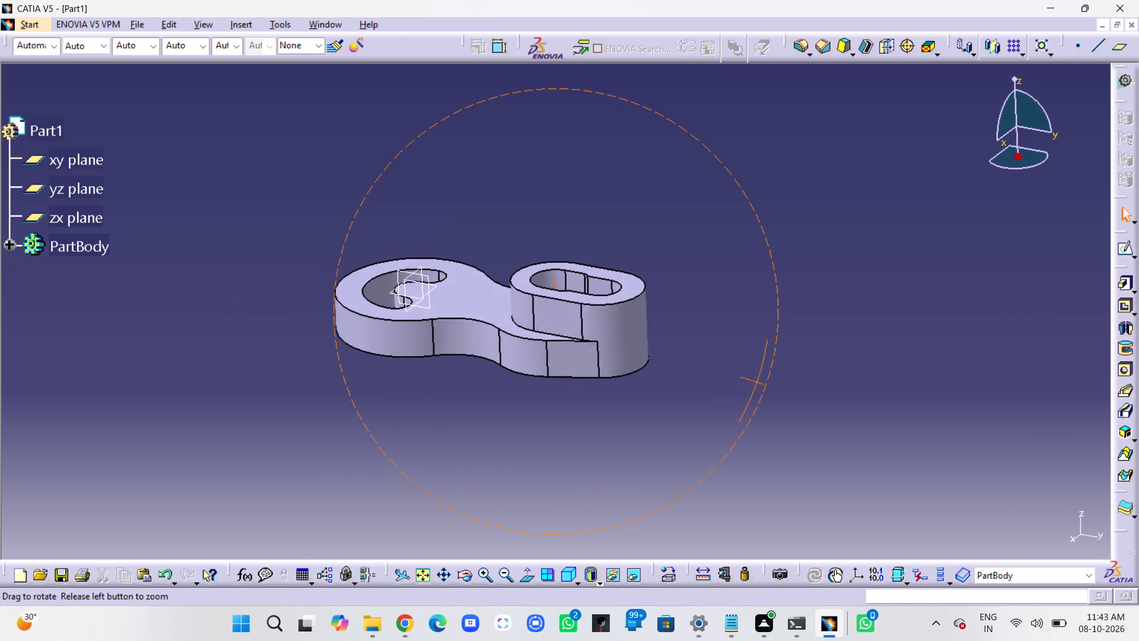
pyautogui.moveTo(763, 383); pyautogui.dragTo(769, 388, button='right')
pyautogui.moveTo(763, 383); pyautogui.dragTo(769, 388, button='middle')
pyautogui.moveTo(733, 384); pyautogui.dragTo(745, 332, button='middle')
pyautogui.rightClick(733, 384)
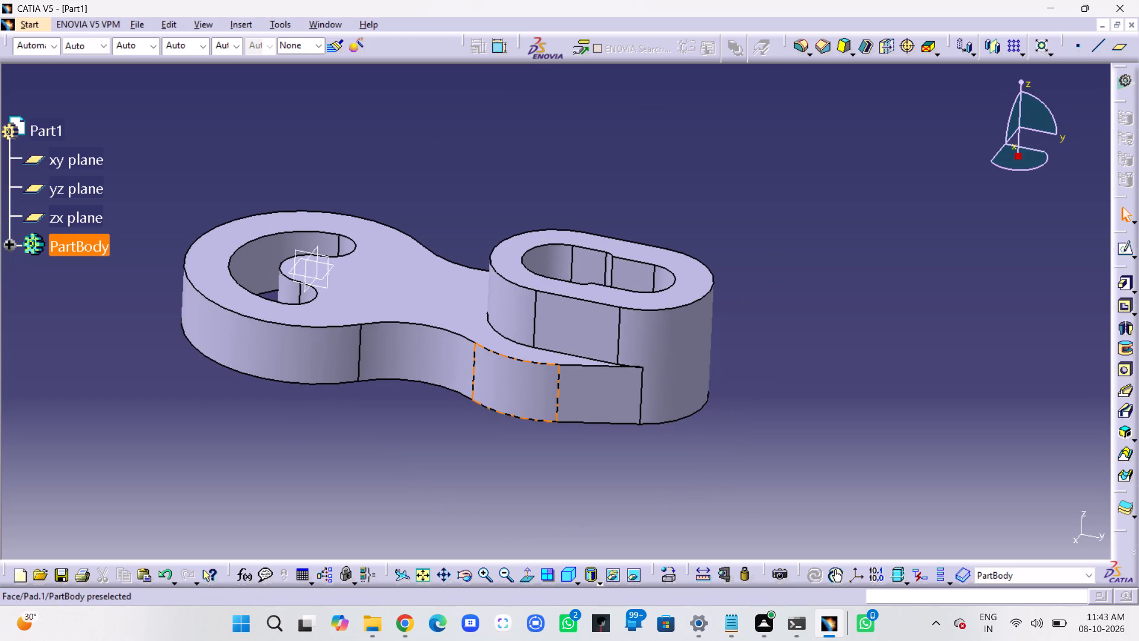
pyautogui.doubleClick(430, 304)
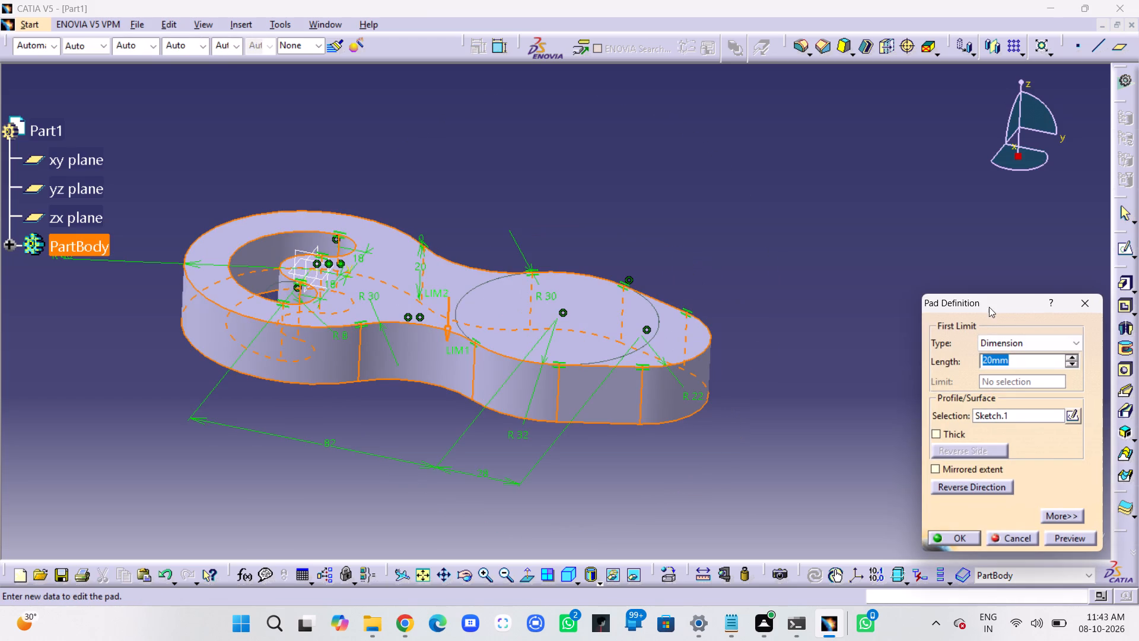
pyautogui.press('1')
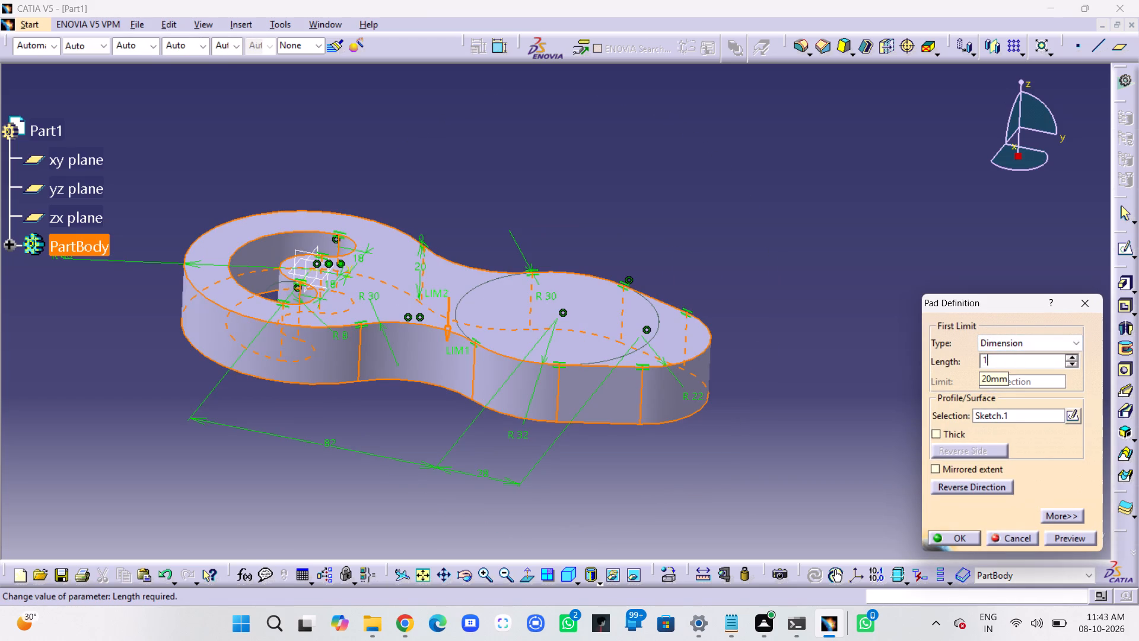
pyautogui.press('5')
pyautogui.press('Return')
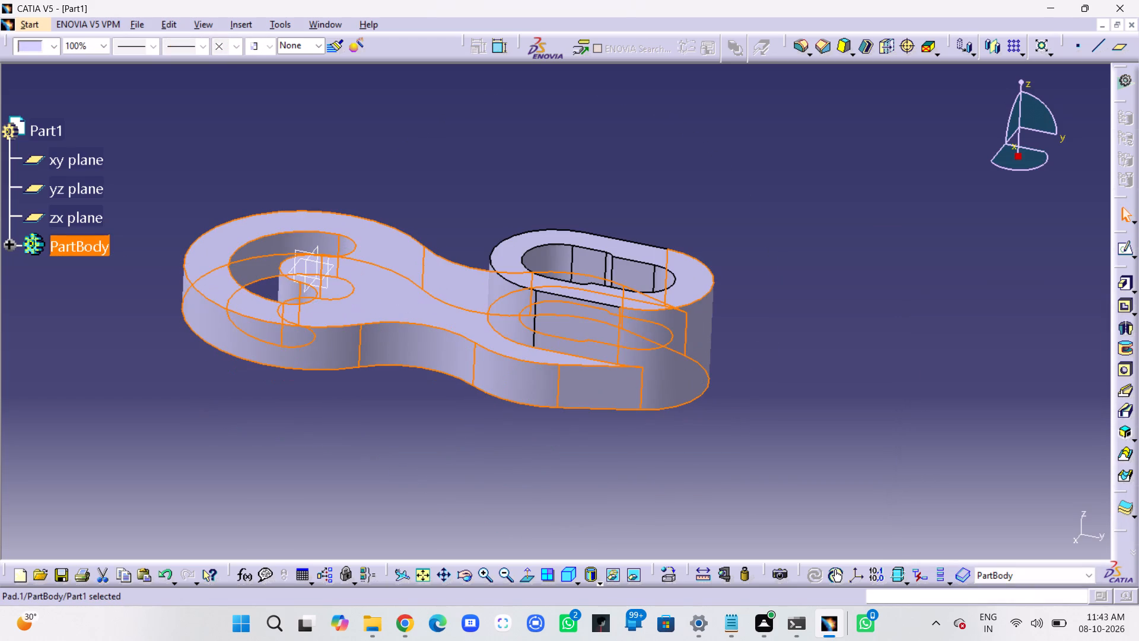
pyautogui.click(1017, 357)
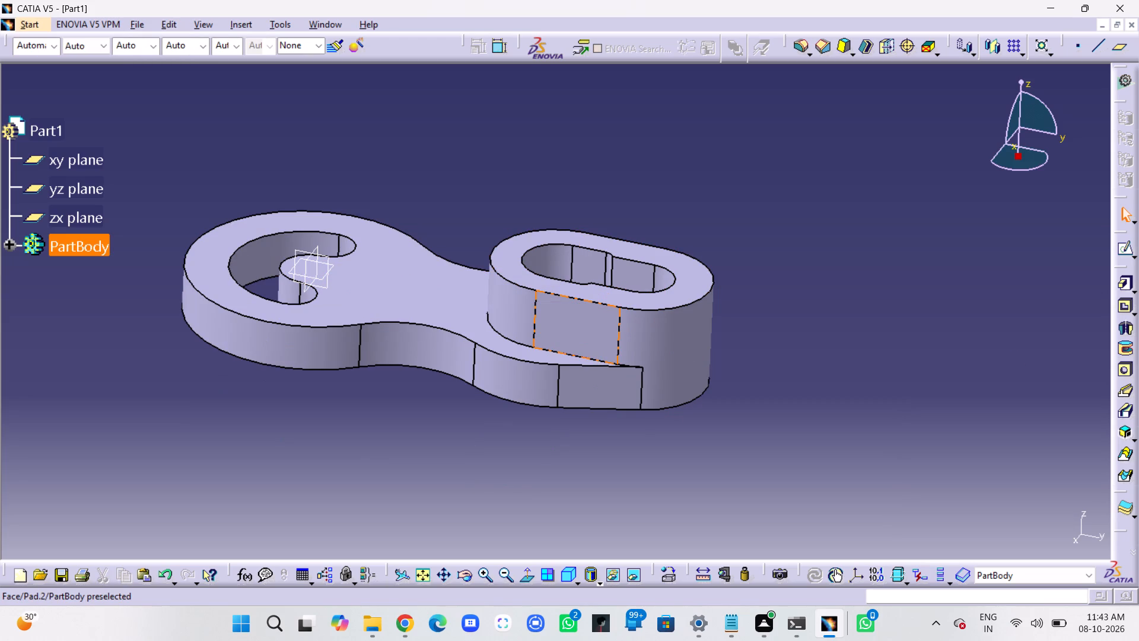
# Set the length of the raised keyhole boss pad to 15 mm.
pyautogui.doubleClick(560, 326)
pyautogui.write('15')
pyautogui.press('Return')
pyautogui.click(945, 335)
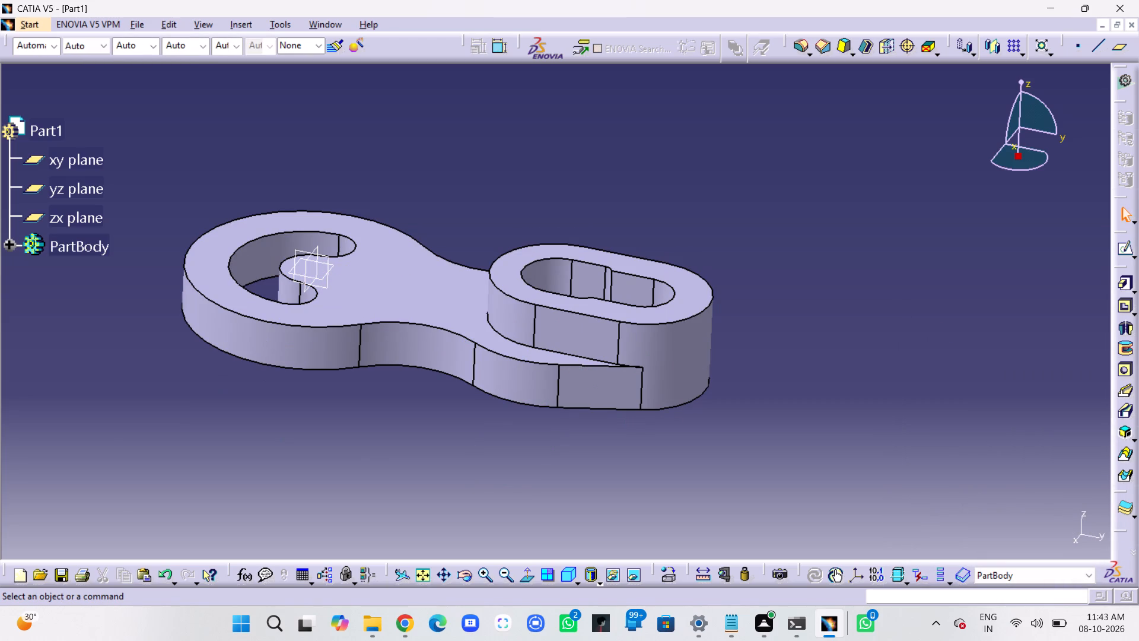
# Examine the whole link from several distances and angles to check the base and boss proportions.
pyautogui.moveTo(948, 333); pyautogui.dragTo(947, 378, button='middle')
pyautogui.rightClick(948, 333)
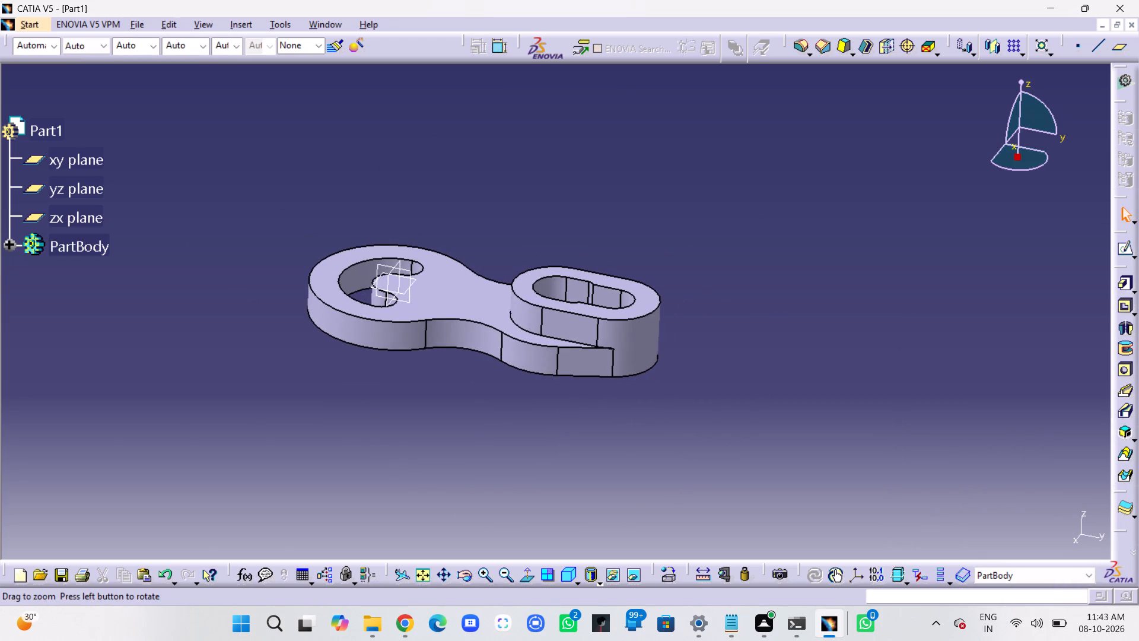
pyautogui.moveTo(824, 378); pyautogui.dragTo(975, 369, button='middle')
pyautogui.moveTo(917, 378); pyautogui.dragTo(975, 369, button='right')
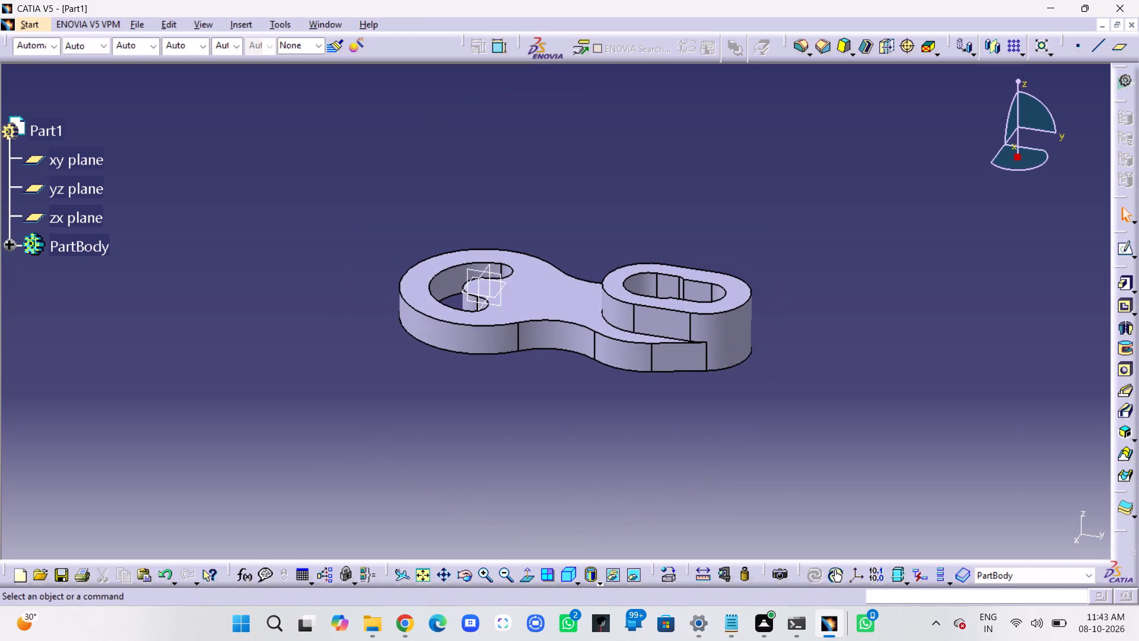
pyautogui.moveTo(807, 367); pyautogui.dragTo(814, 373, button='middle')
pyautogui.moveTo(807, 367); pyautogui.dragTo(814, 373, button='right')
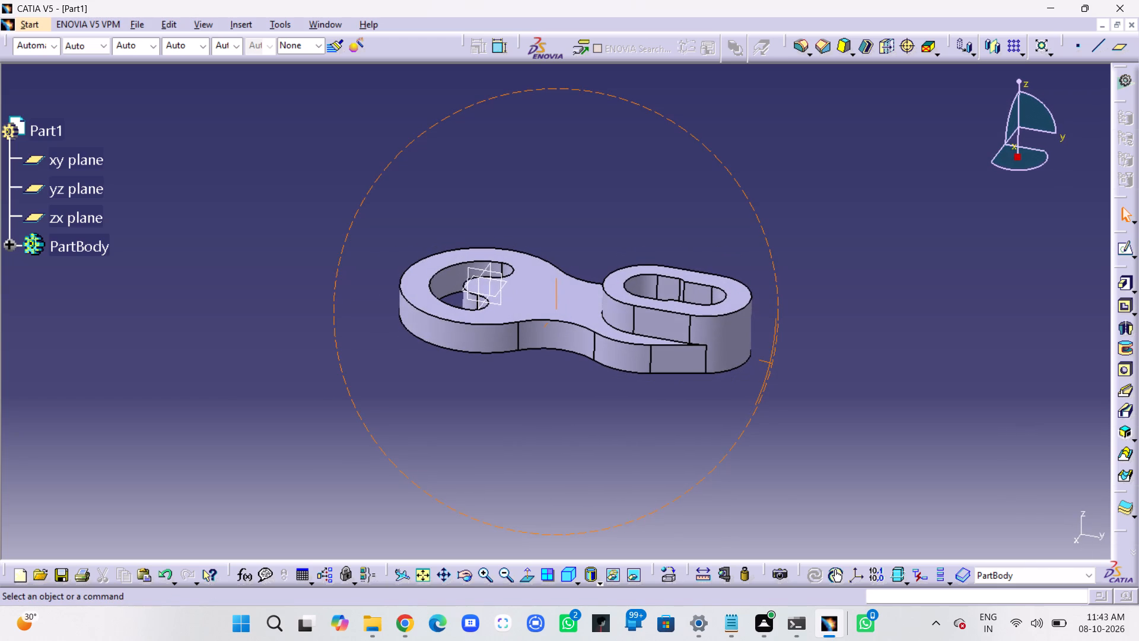
pyautogui.moveTo(814, 373); pyautogui.dragTo(831, 382, button='middle')
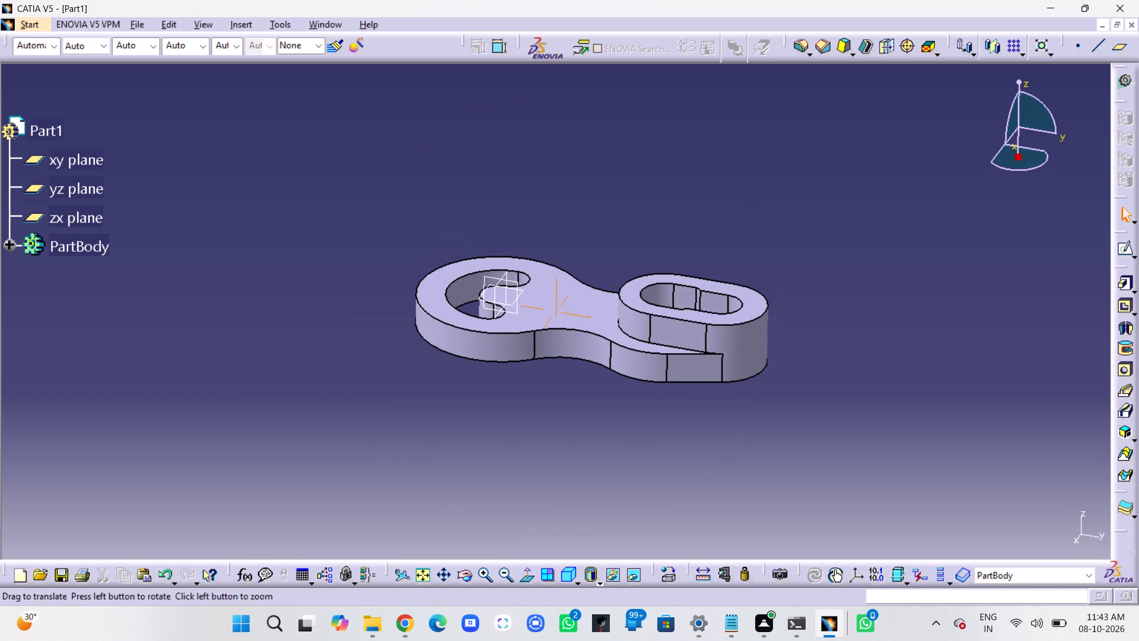
pyautogui.moveTo(831, 382); pyautogui.dragTo(832, 382, button='middle')
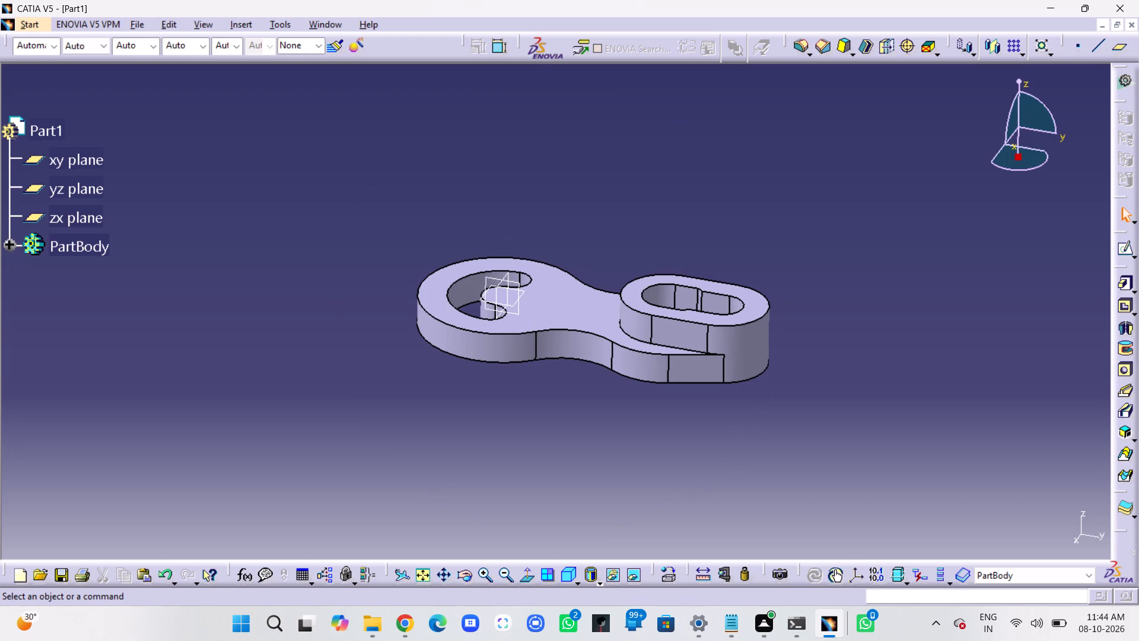
pyautogui.moveTo(817, 301); pyautogui.dragTo(805, 274, button='middle')
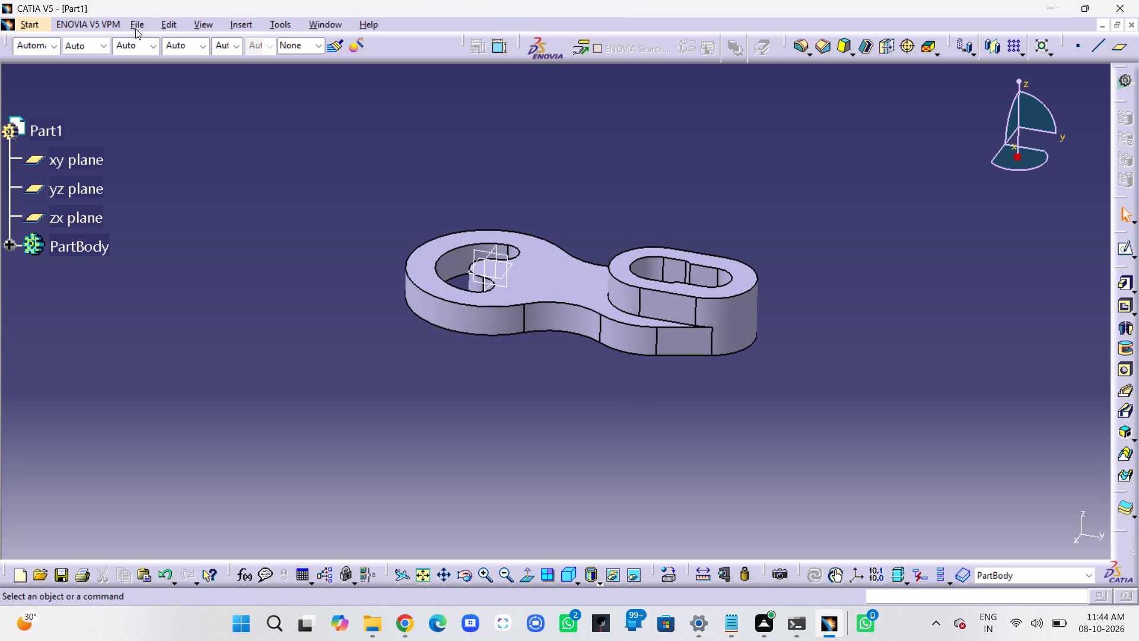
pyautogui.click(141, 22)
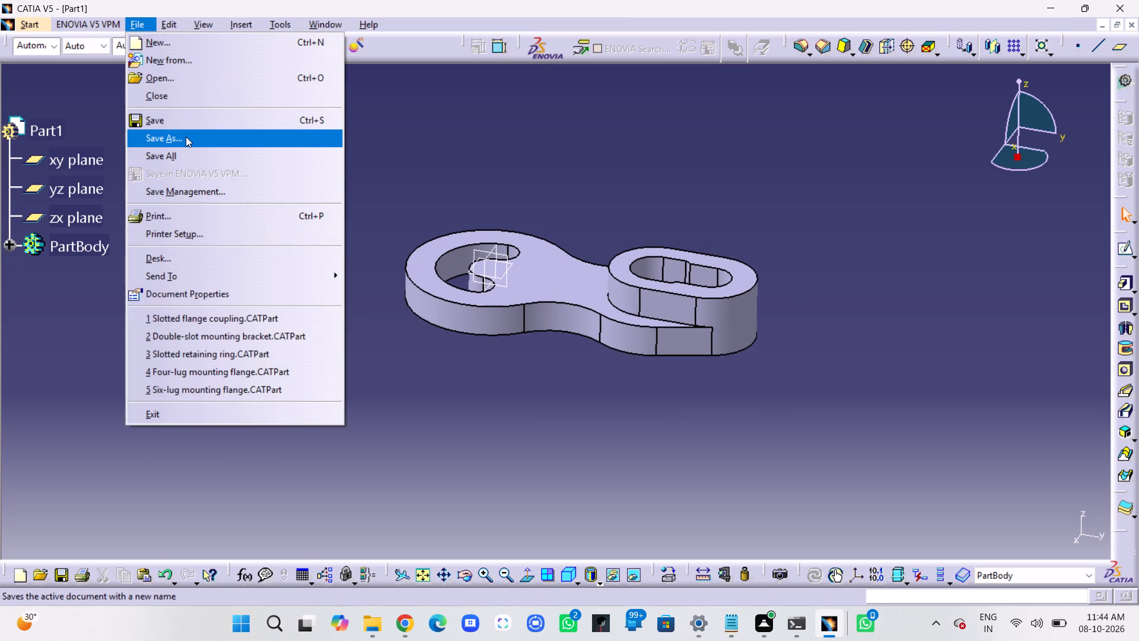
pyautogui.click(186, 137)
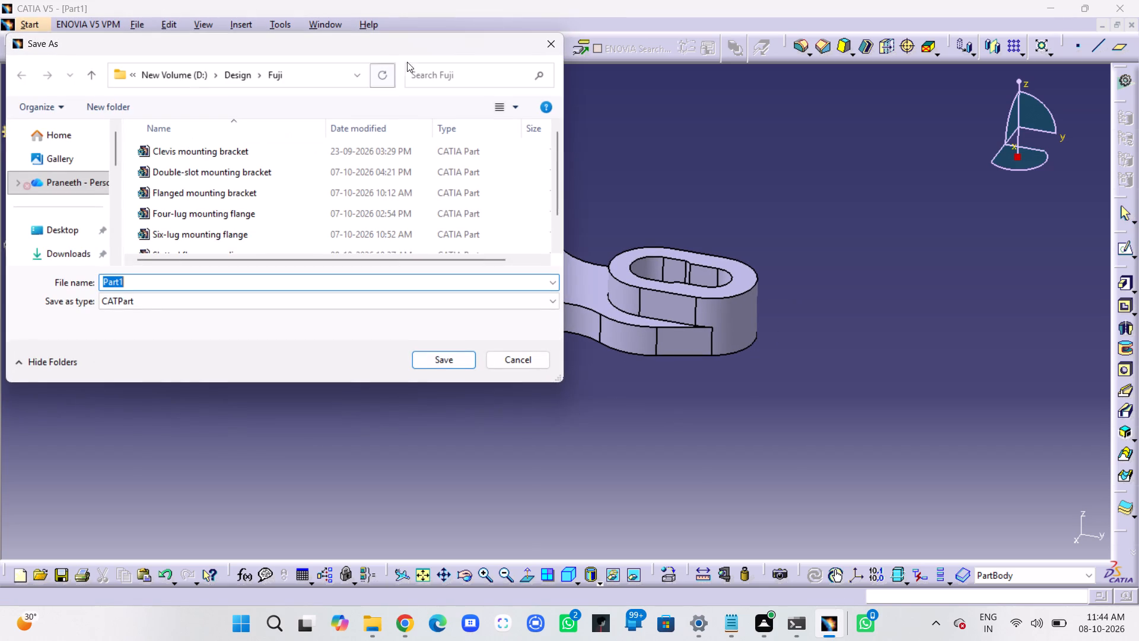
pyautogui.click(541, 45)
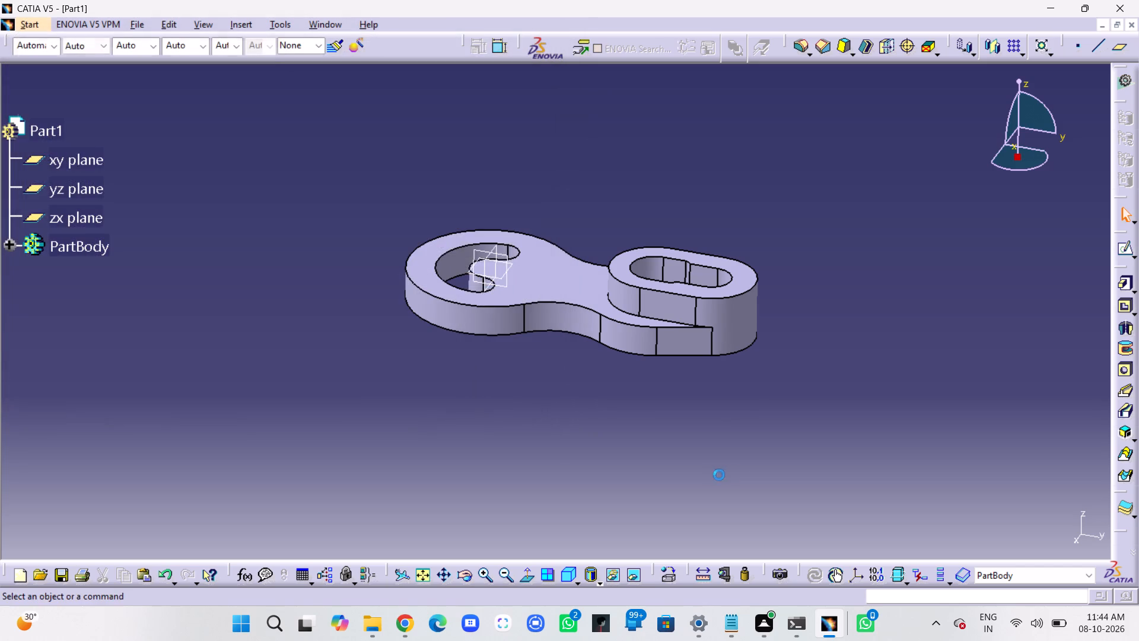
# Check the pad definition of the raised keyhole boss and close it without changes.
pyautogui.moveTo(729, 475); pyautogui.dragTo(680, 310, button='middle')
pyautogui.rightClick(729, 475)
pyautogui.doubleClick(873, 283)
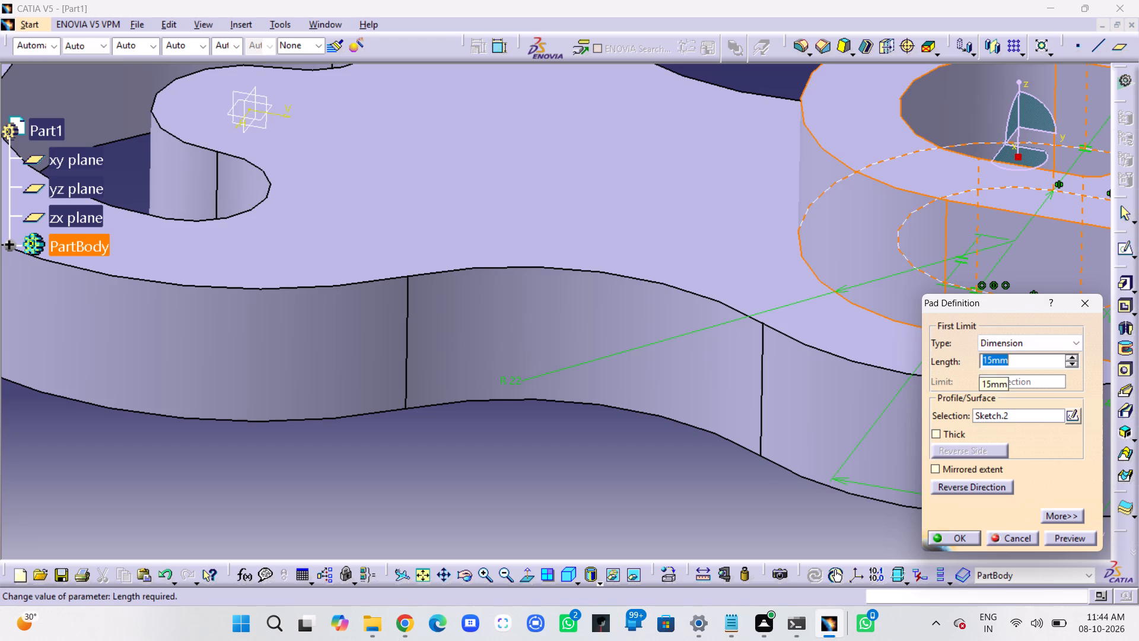
pyautogui.click(1078, 306)
pyautogui.moveTo(644, 264); pyautogui.dragTo(666, 379, button='middle')
pyautogui.rightClick(644, 264)
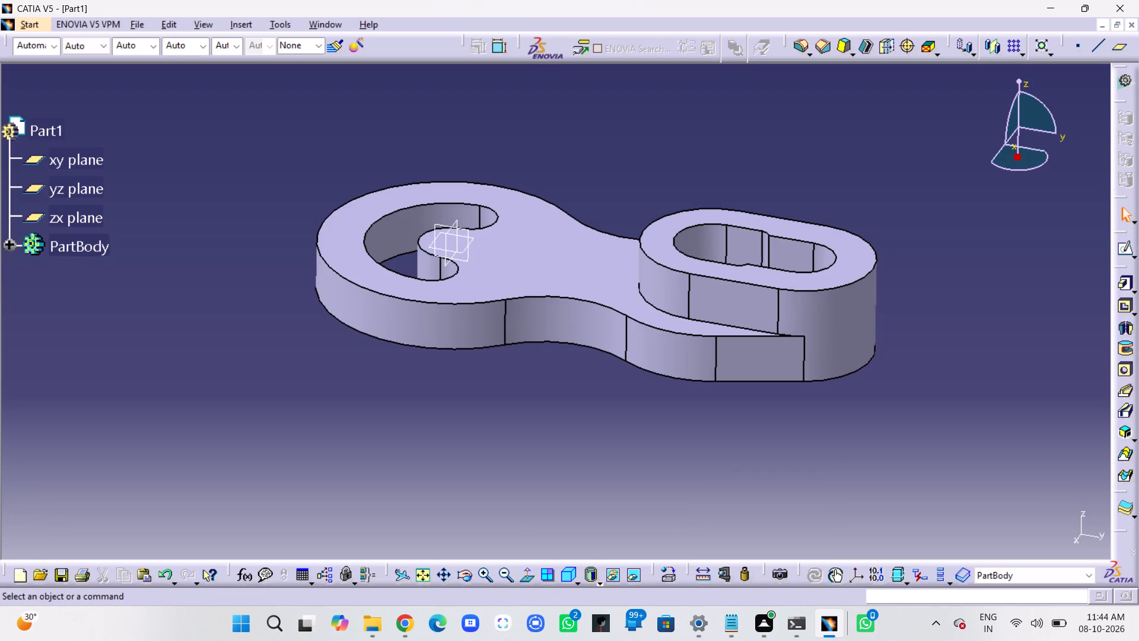
pyautogui.moveTo(778, 429); pyautogui.dragTo(747, 431, button='middle')
pyautogui.moveTo(778, 429); pyautogui.dragTo(747, 431, button='right')
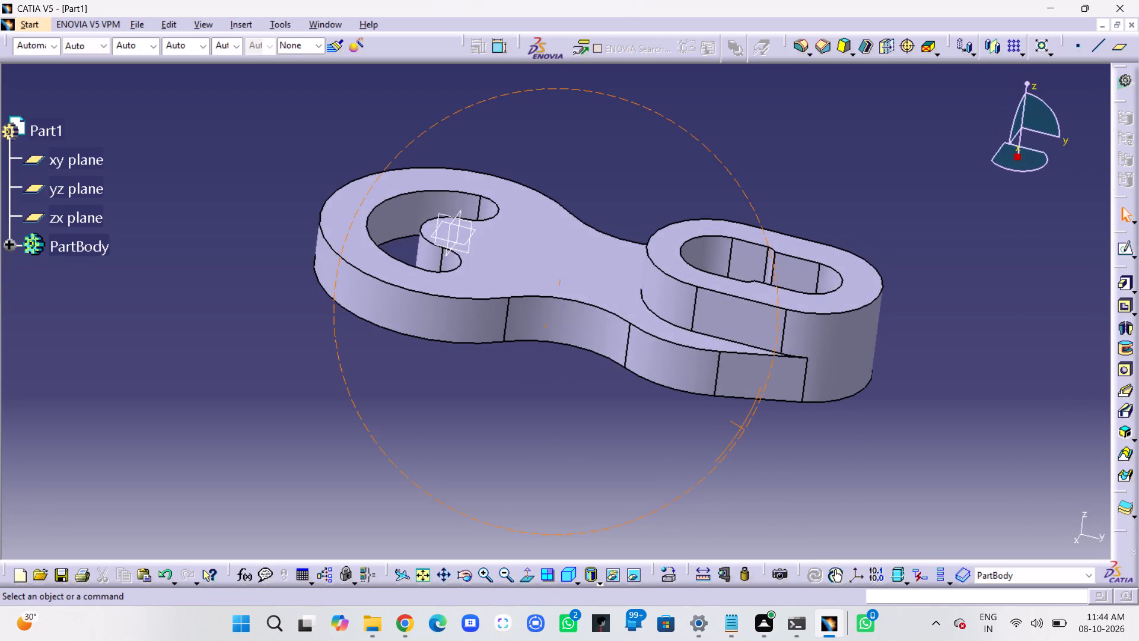
pyautogui.moveTo(747, 431); pyautogui.dragTo(751, 430, button='middle')
pyautogui.moveTo(747, 431); pyautogui.dragTo(751, 430, button='right')
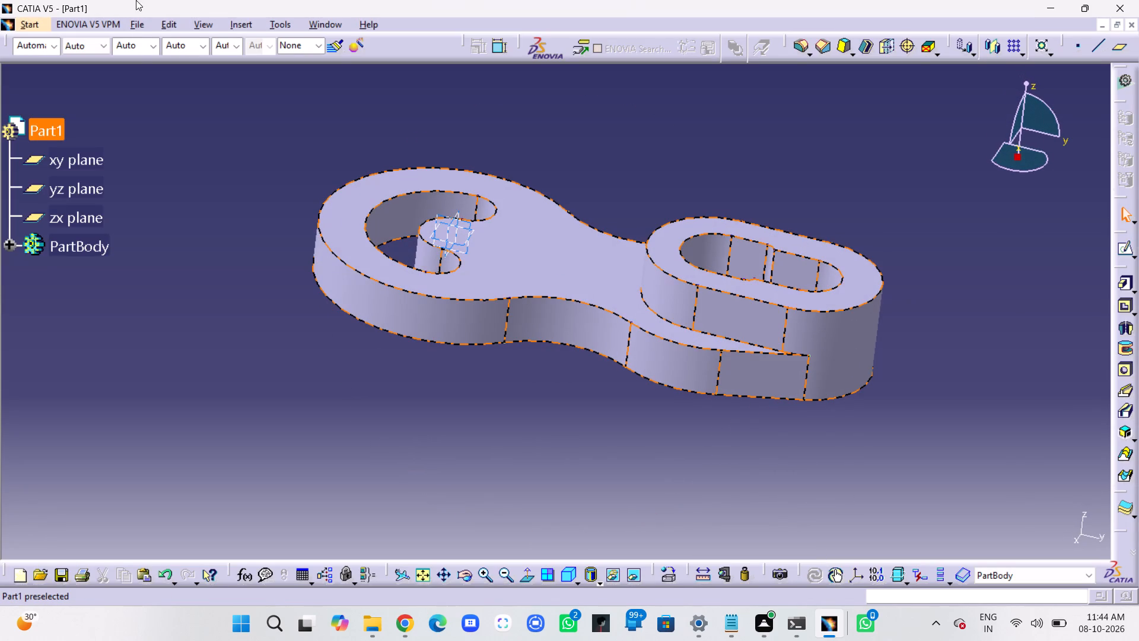
# Save the part as a CATPart named "Double-end slotted link" in the Fuji folder.
pyautogui.click(133, 24)
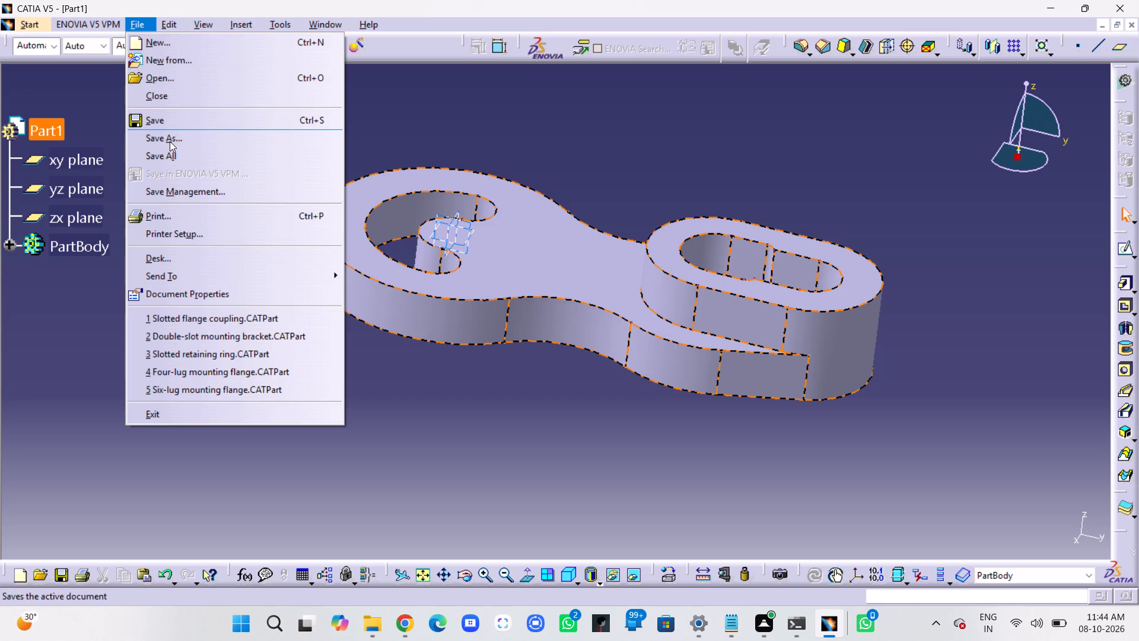
pyautogui.click(170, 141)
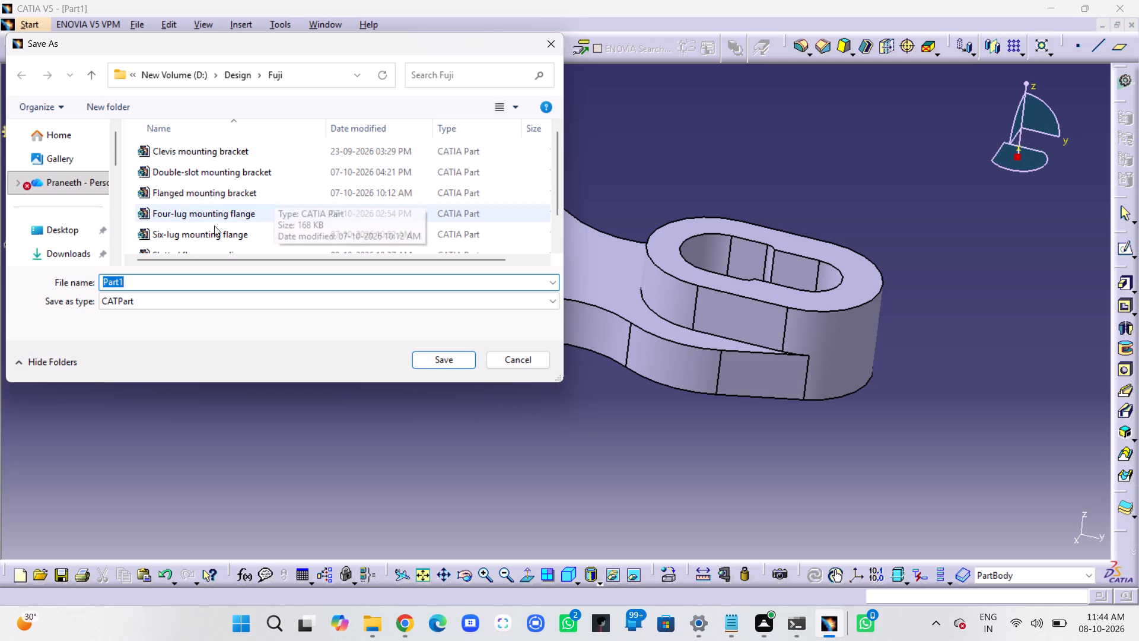
pyautogui.hotkey('shift', 'd')
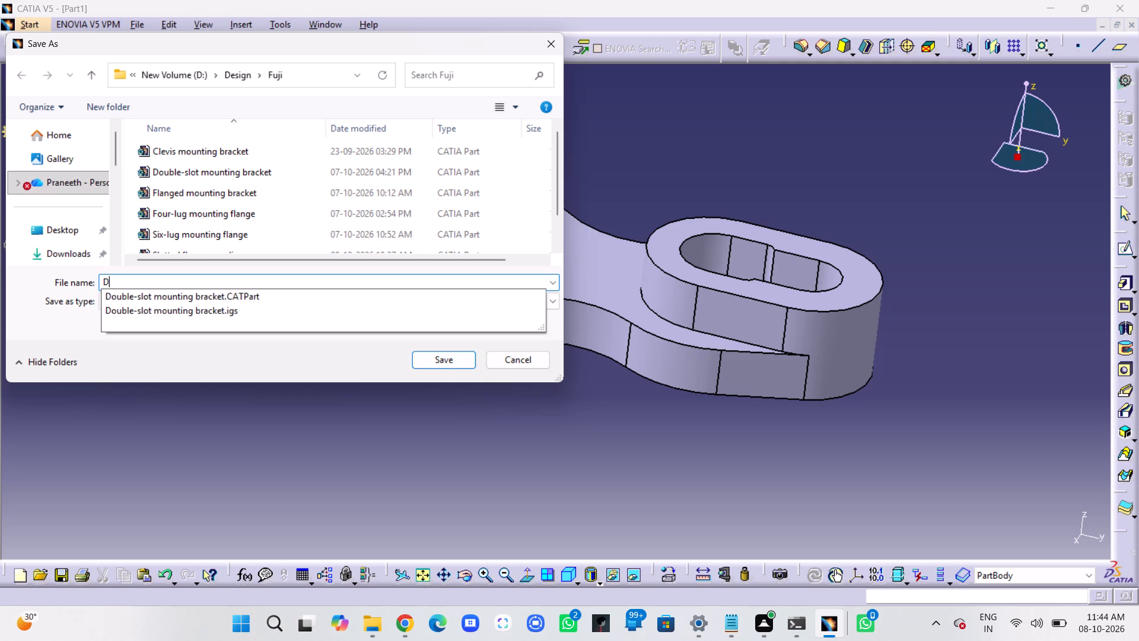
pyautogui.press('o')
pyautogui.write('uble')
pyautogui.write('-end')
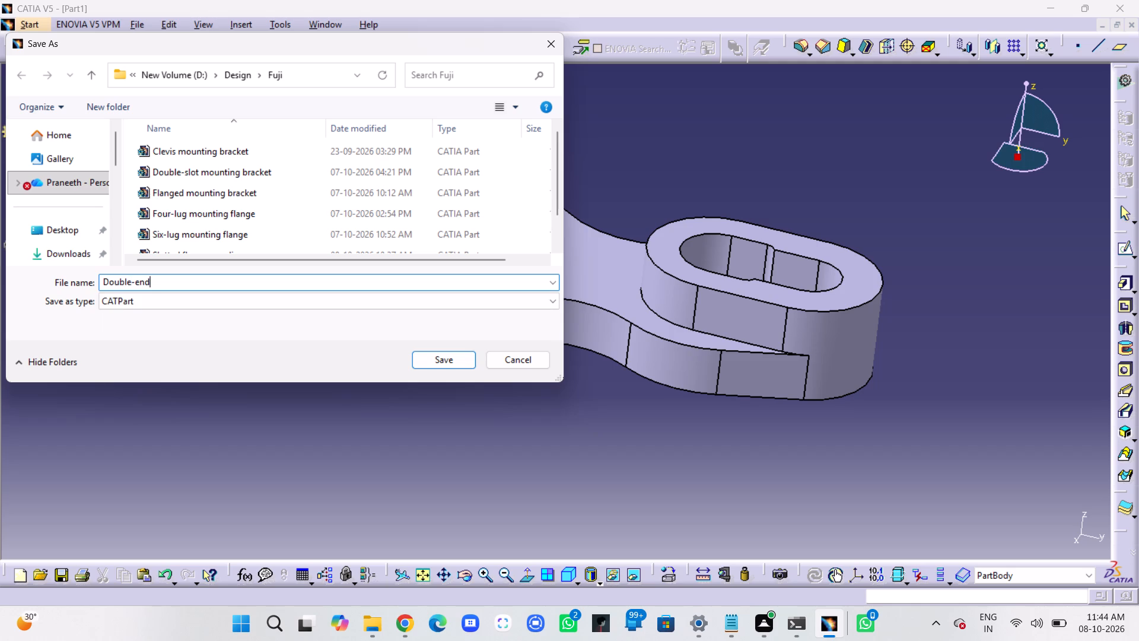
pyautogui.press('space')
pyautogui.write('slott')
pyautogui.write('ed')
pyautogui.press('space')
pyautogui.write('link')
pyautogui.scroll(-7, 329, 171)
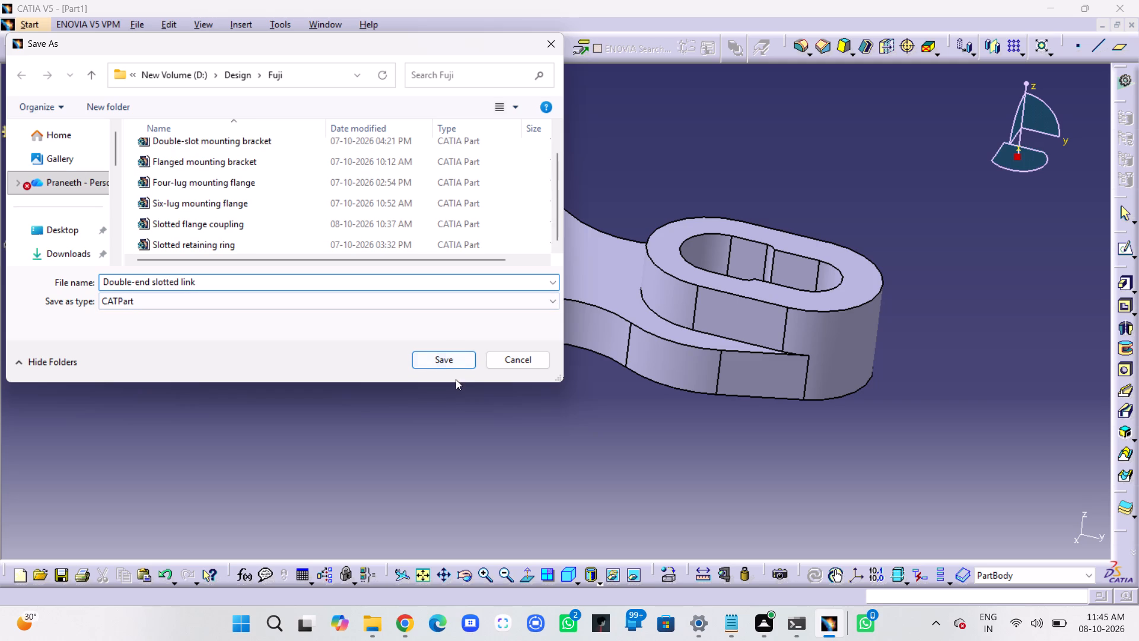
pyautogui.click(456, 358)
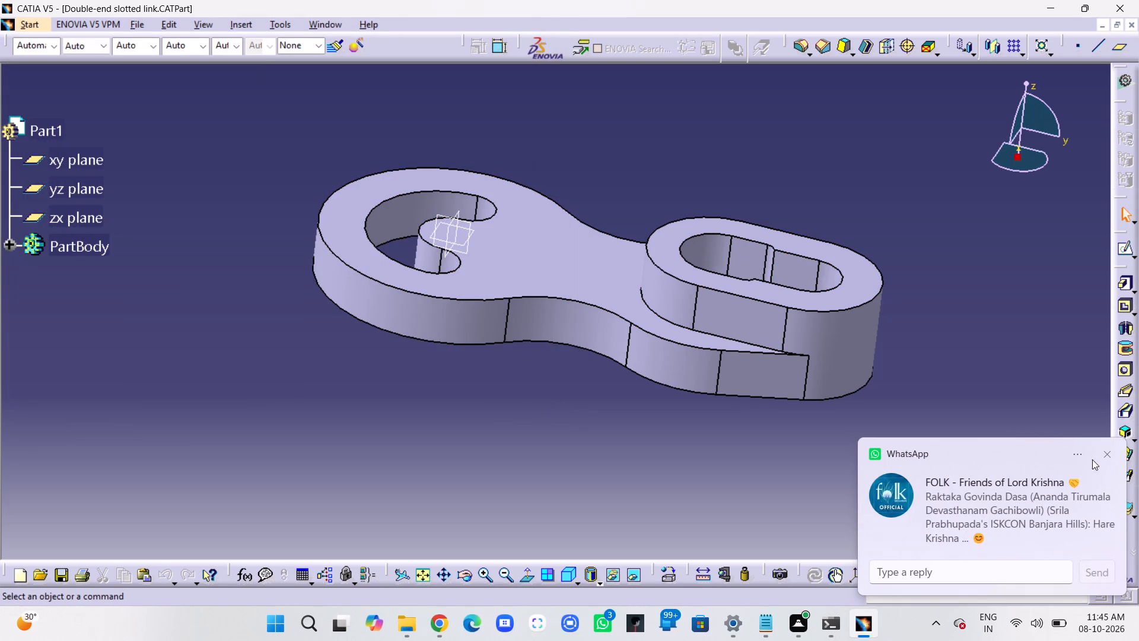
pyautogui.click(1108, 455)
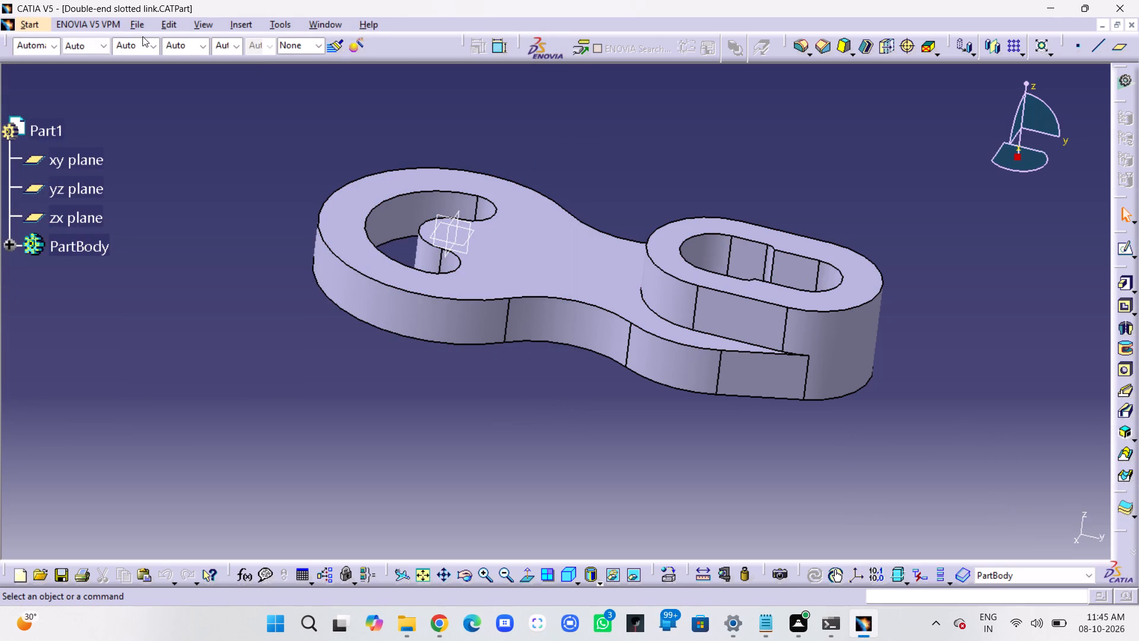
# Save a copy of the part in igs format as "Double-end slotted link" in the Fuji folder.
pyautogui.click(139, 27)
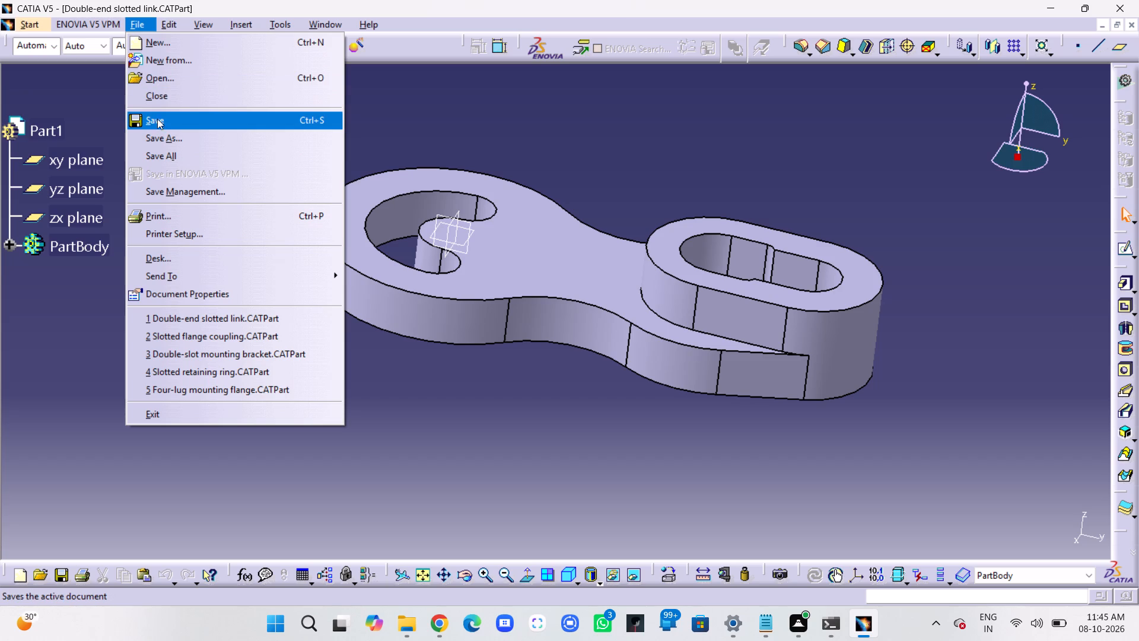
pyautogui.click(176, 143)
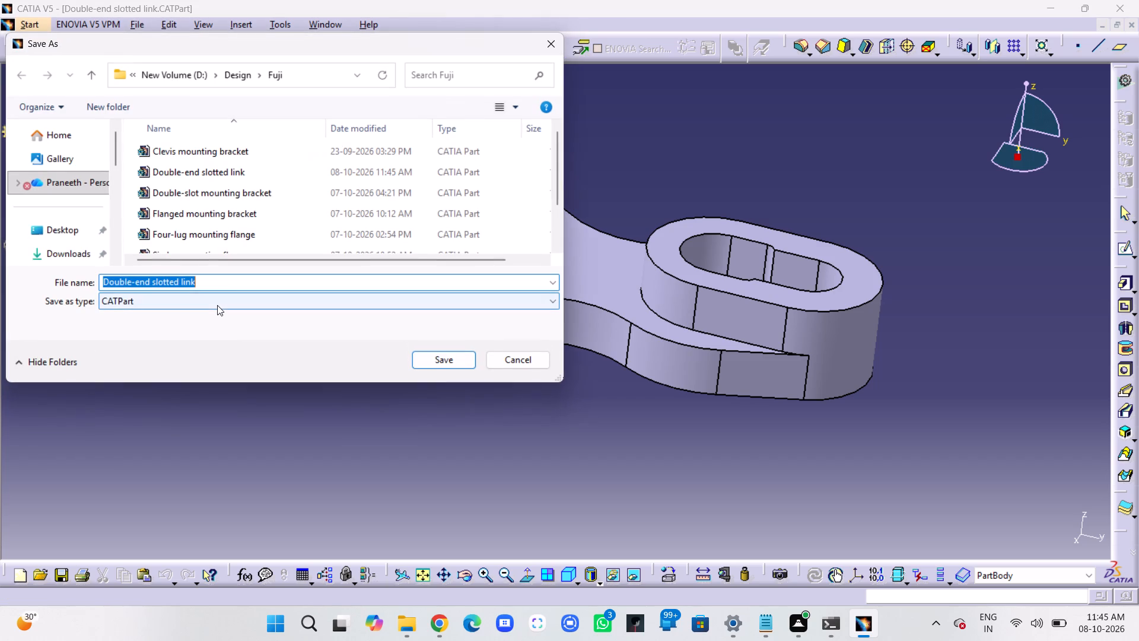
pyautogui.click(217, 305)
pyautogui.click(192, 334)
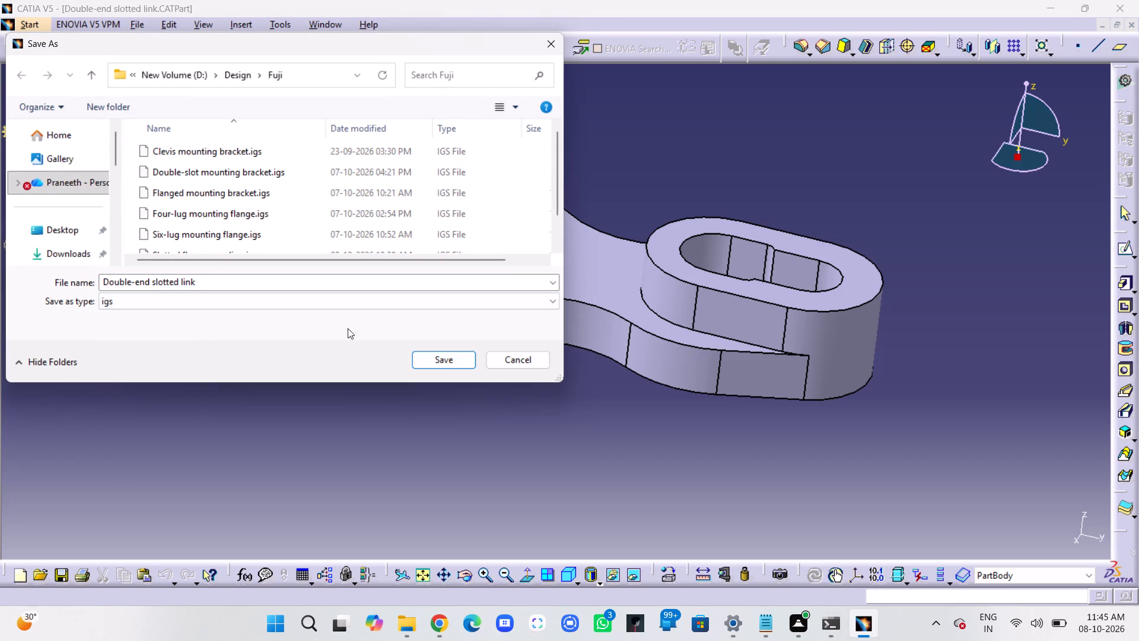
pyautogui.click(421, 357)
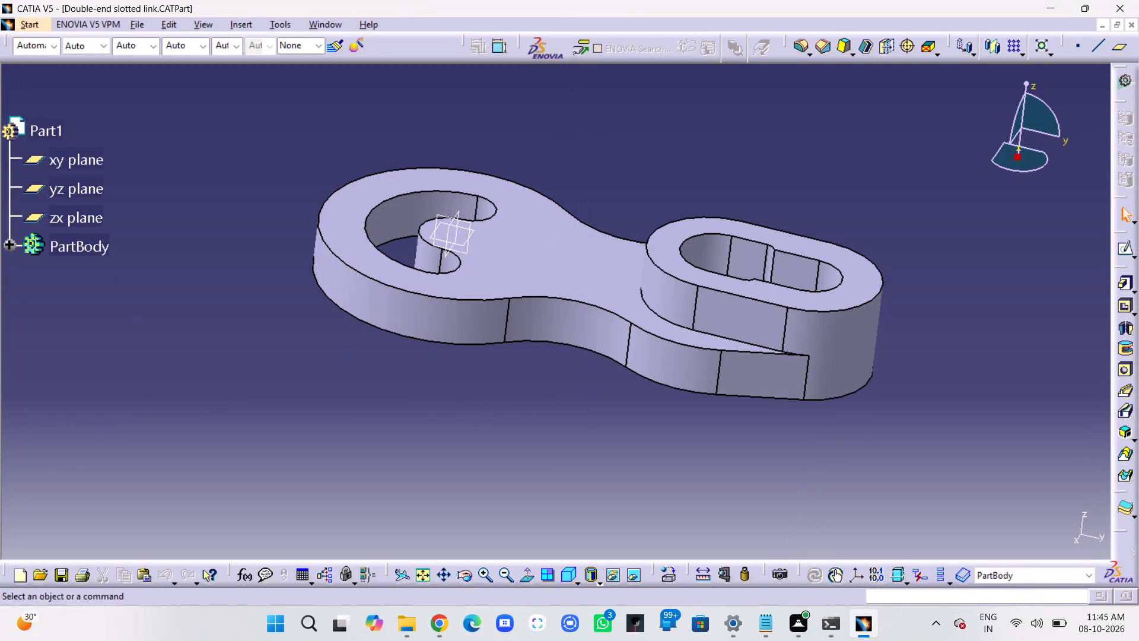